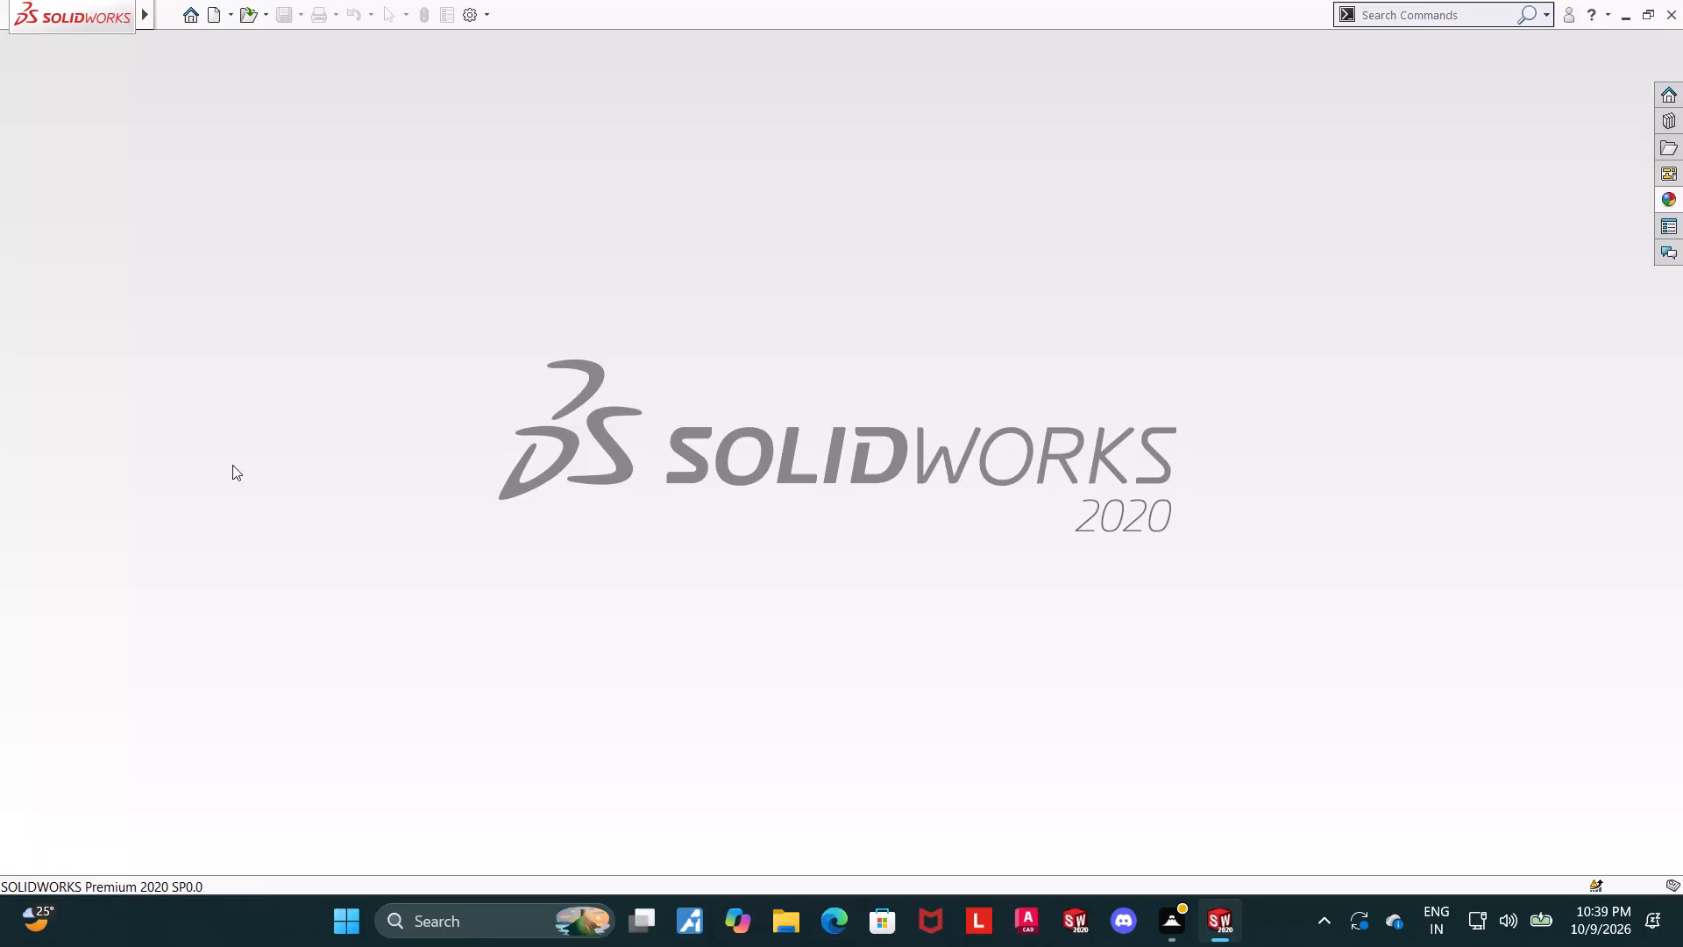
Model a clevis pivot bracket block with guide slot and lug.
Create a new part document.
click(216, 16)
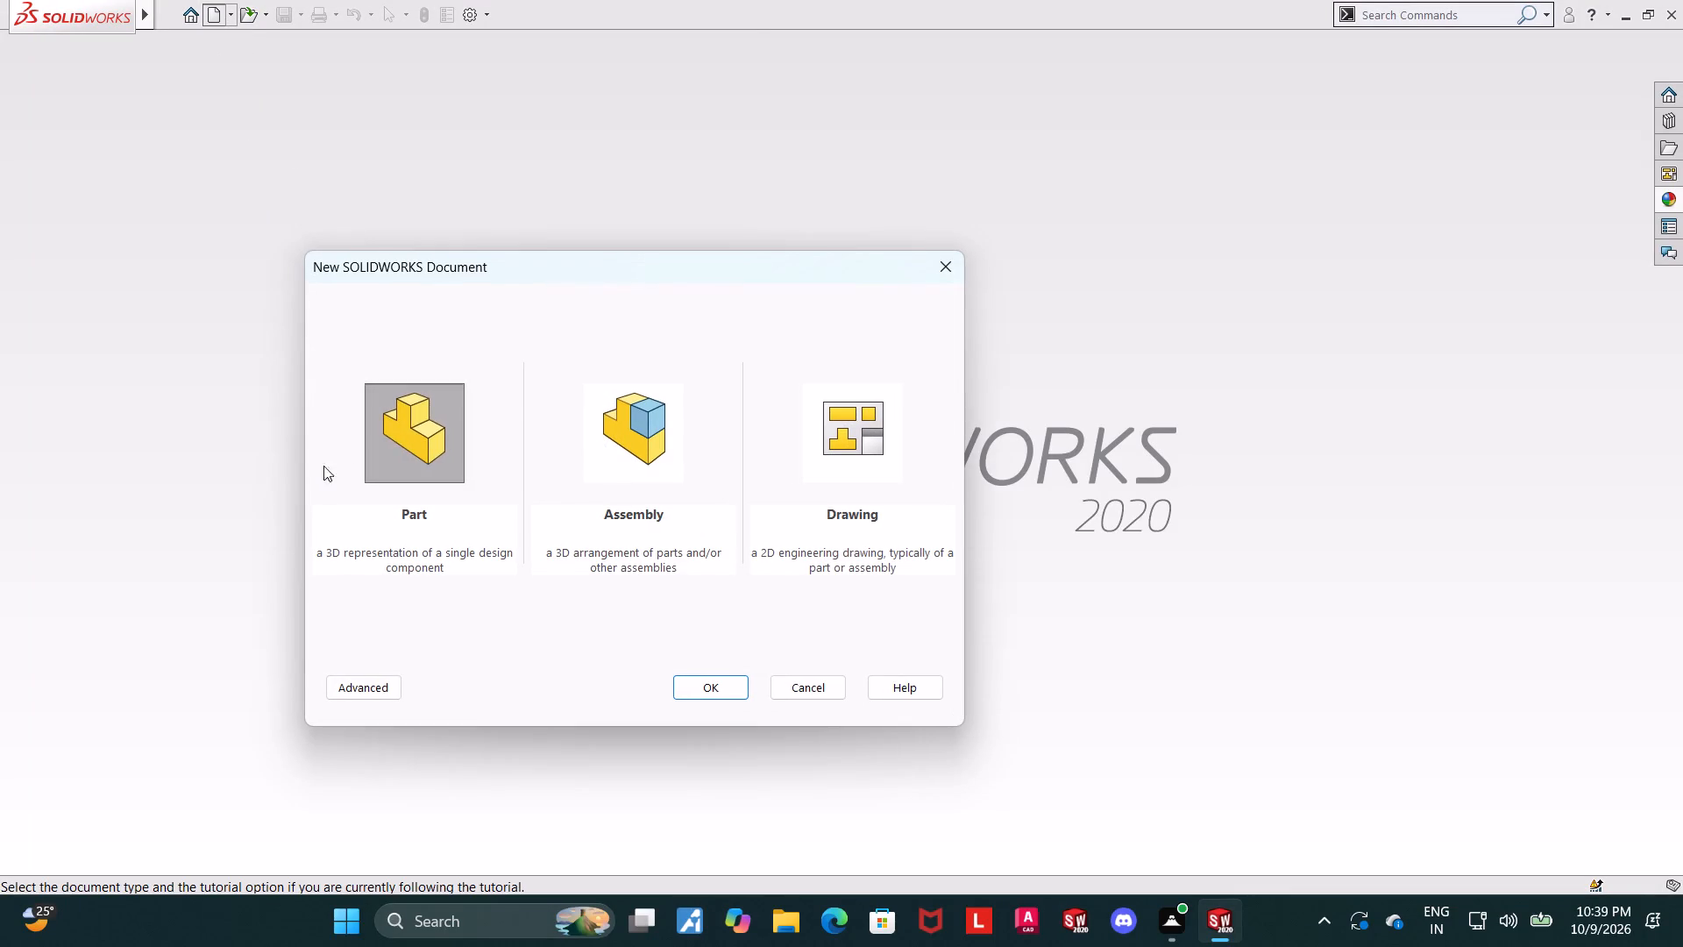
double_click(408, 417)
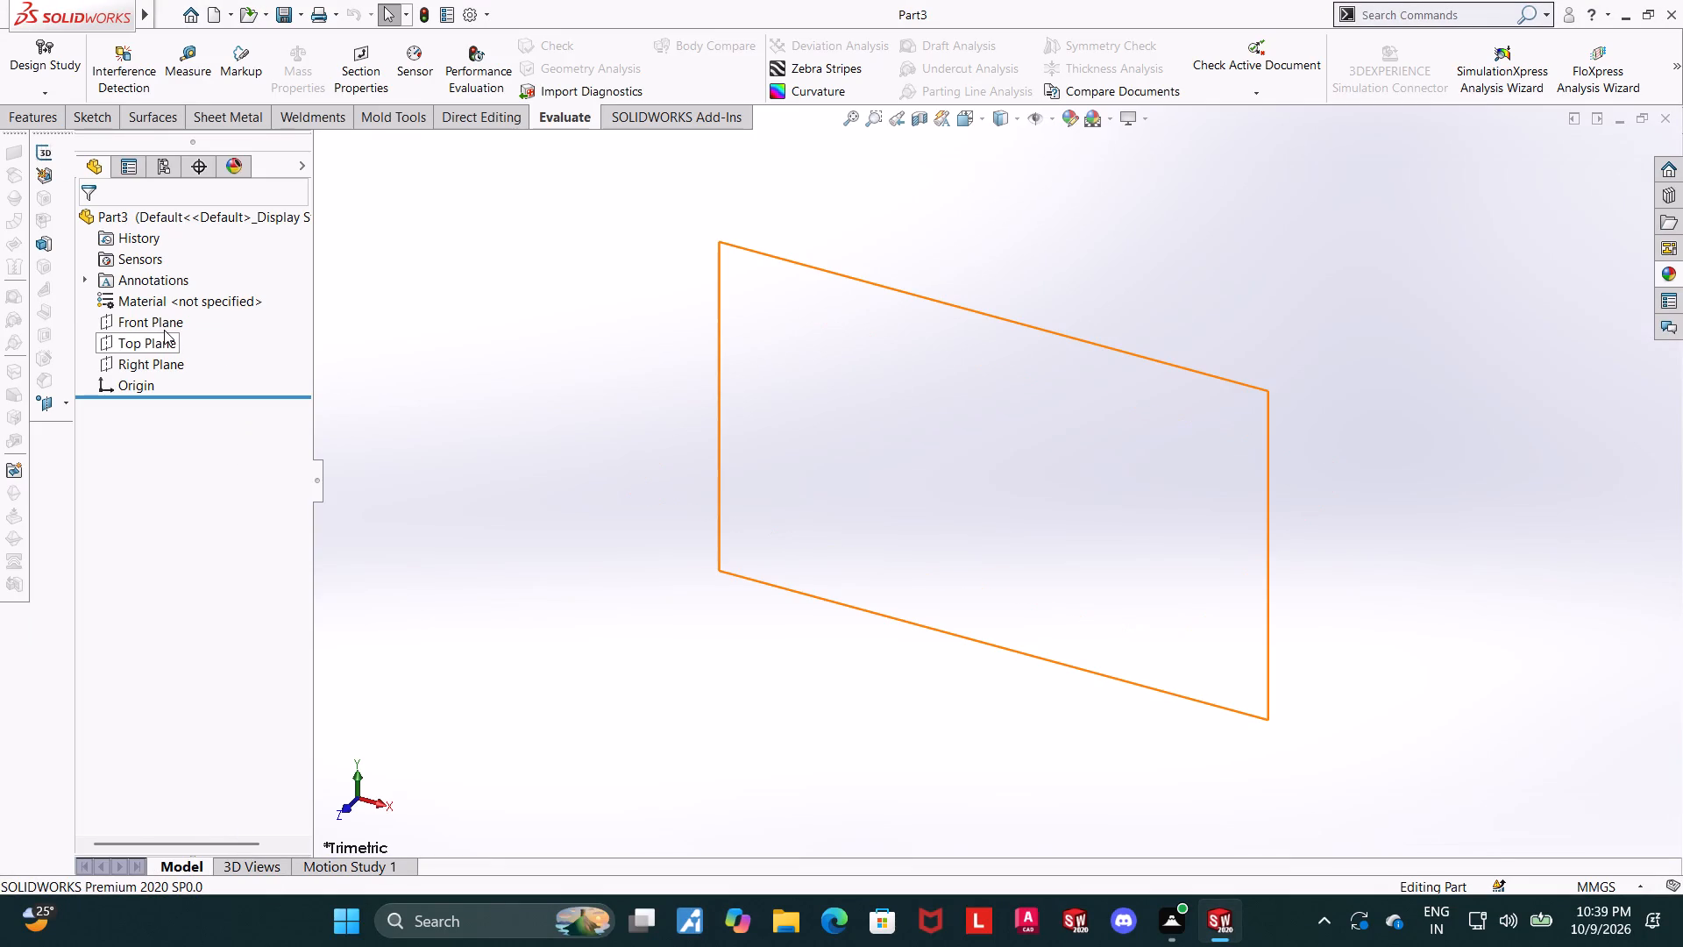
Start a sketch on the Front Plane and draw a circle of about 26 mm radius centred on the origin.
click(164, 330)
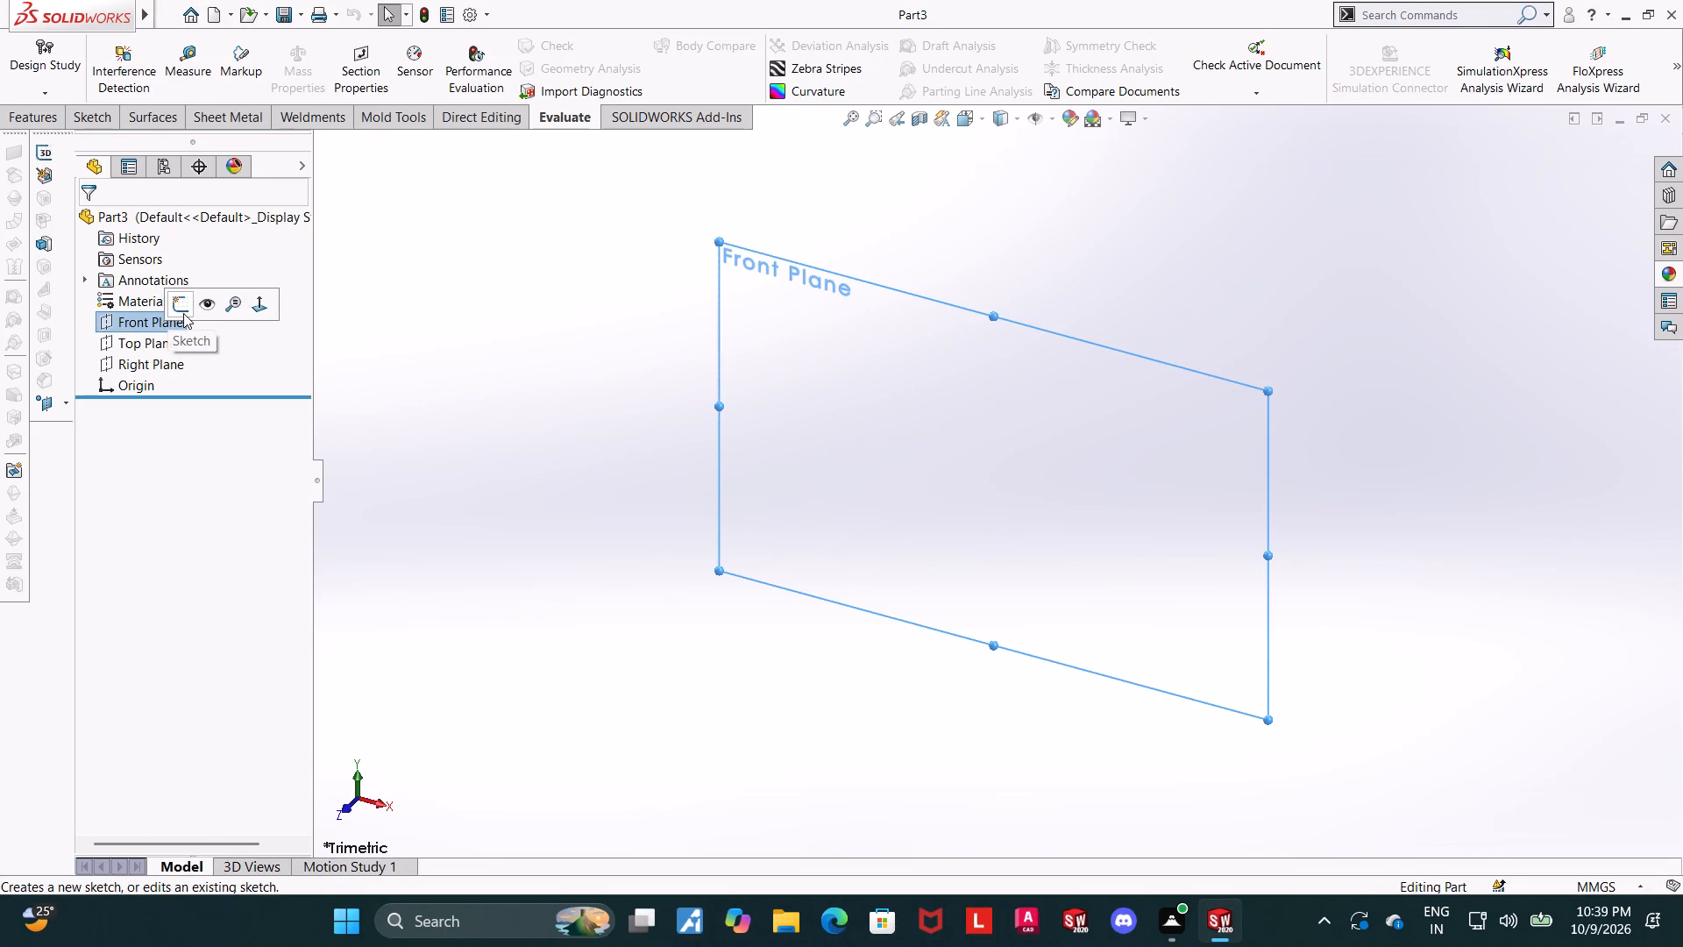
click(183, 313)
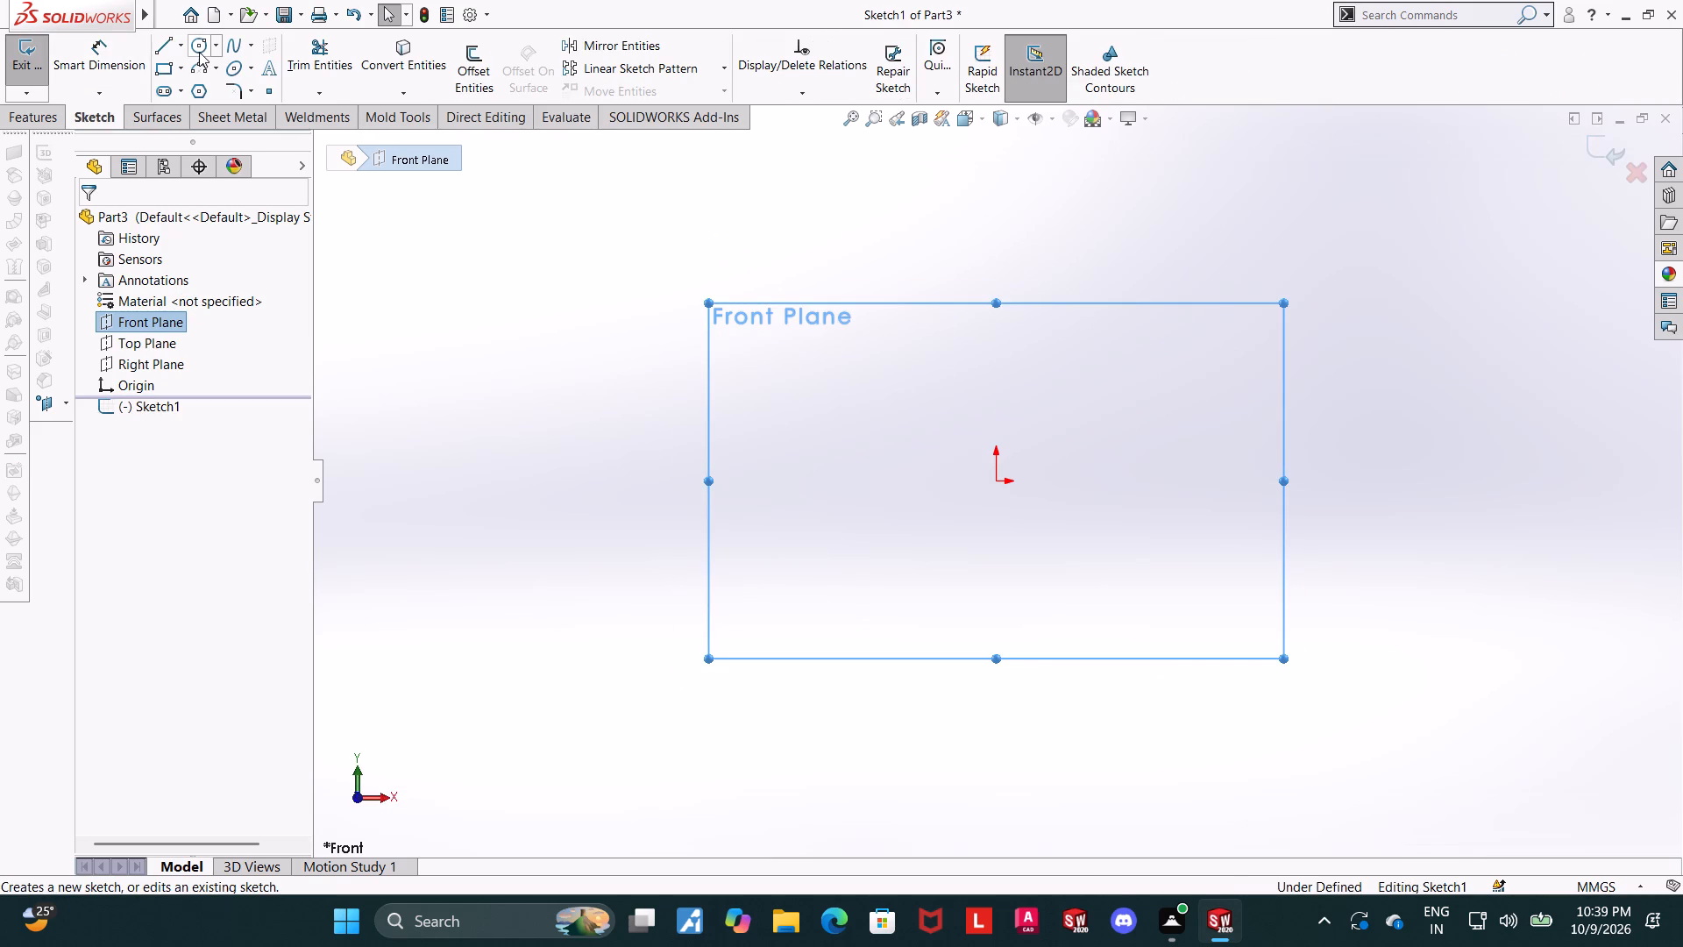
click(199, 52)
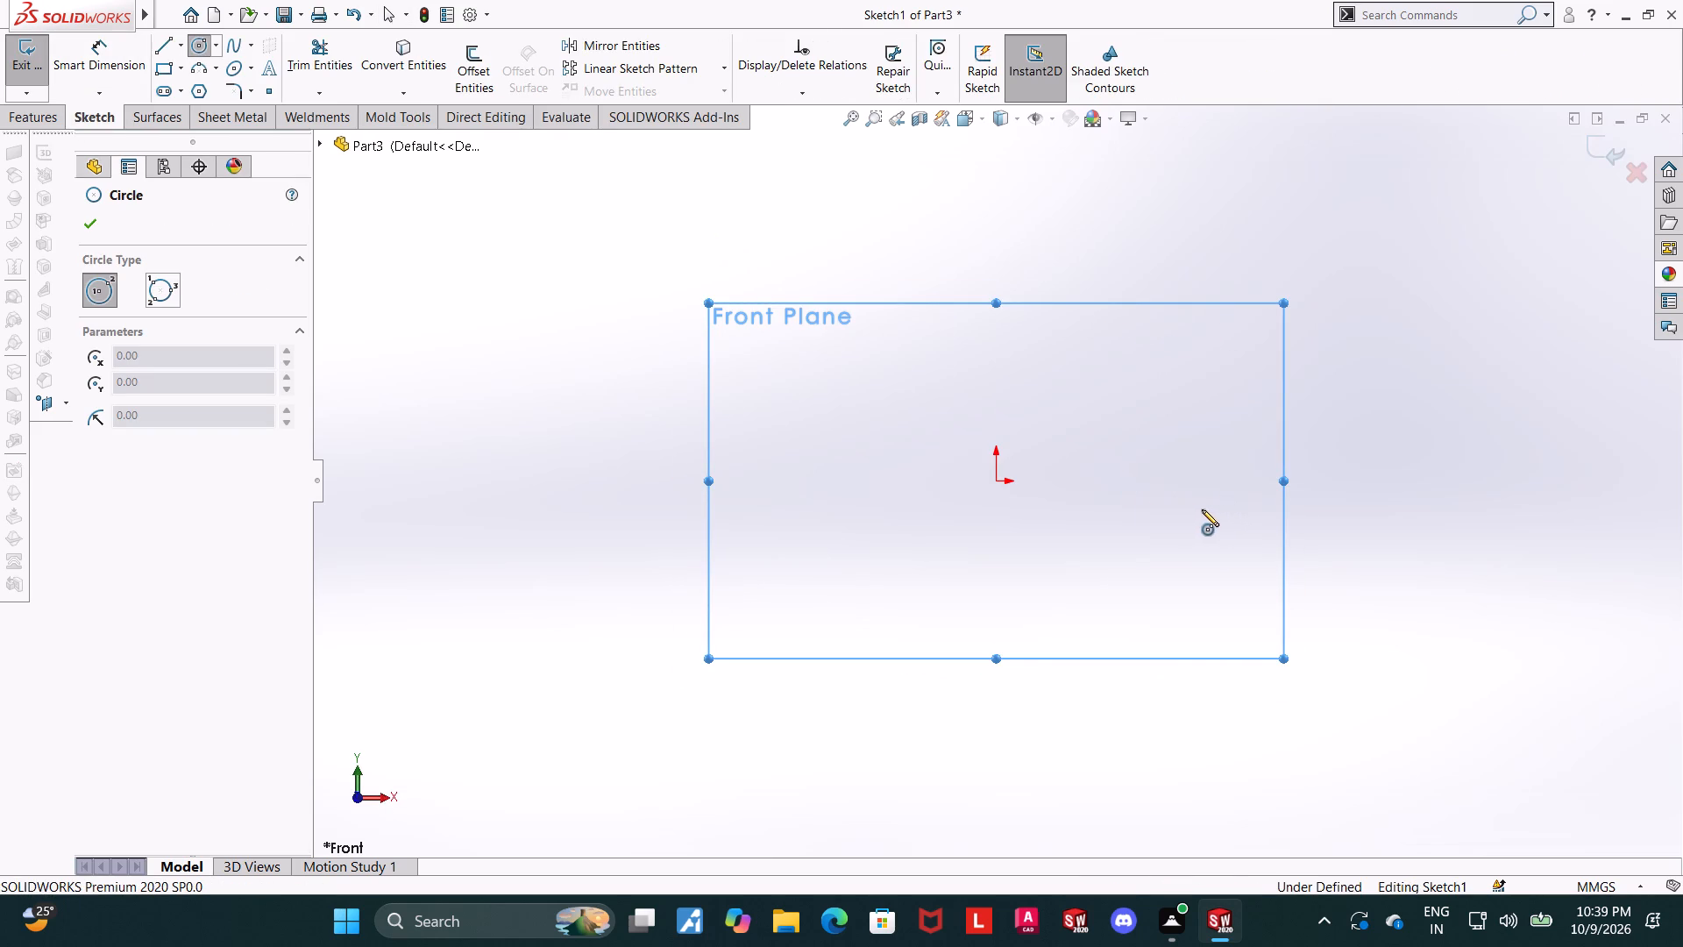
click(995, 476)
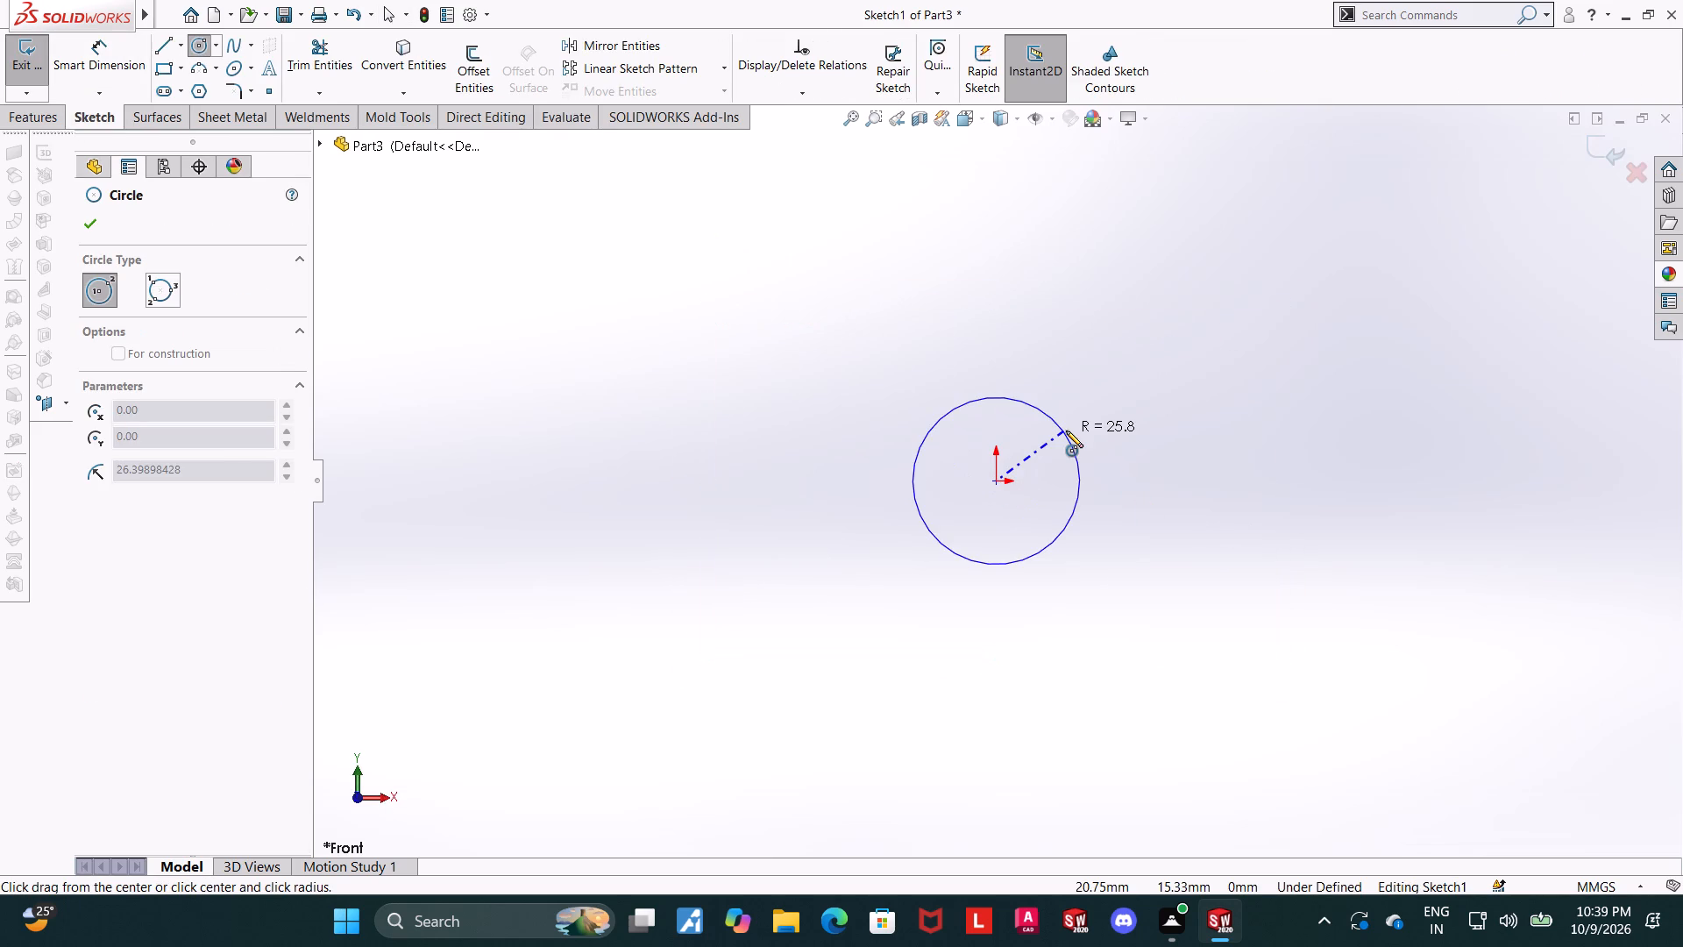
click(1066, 431)
key(Escape)
key(Escape)
Dimension the circle's diameter as 28 mm.
drag(125, 73, 138, 82)
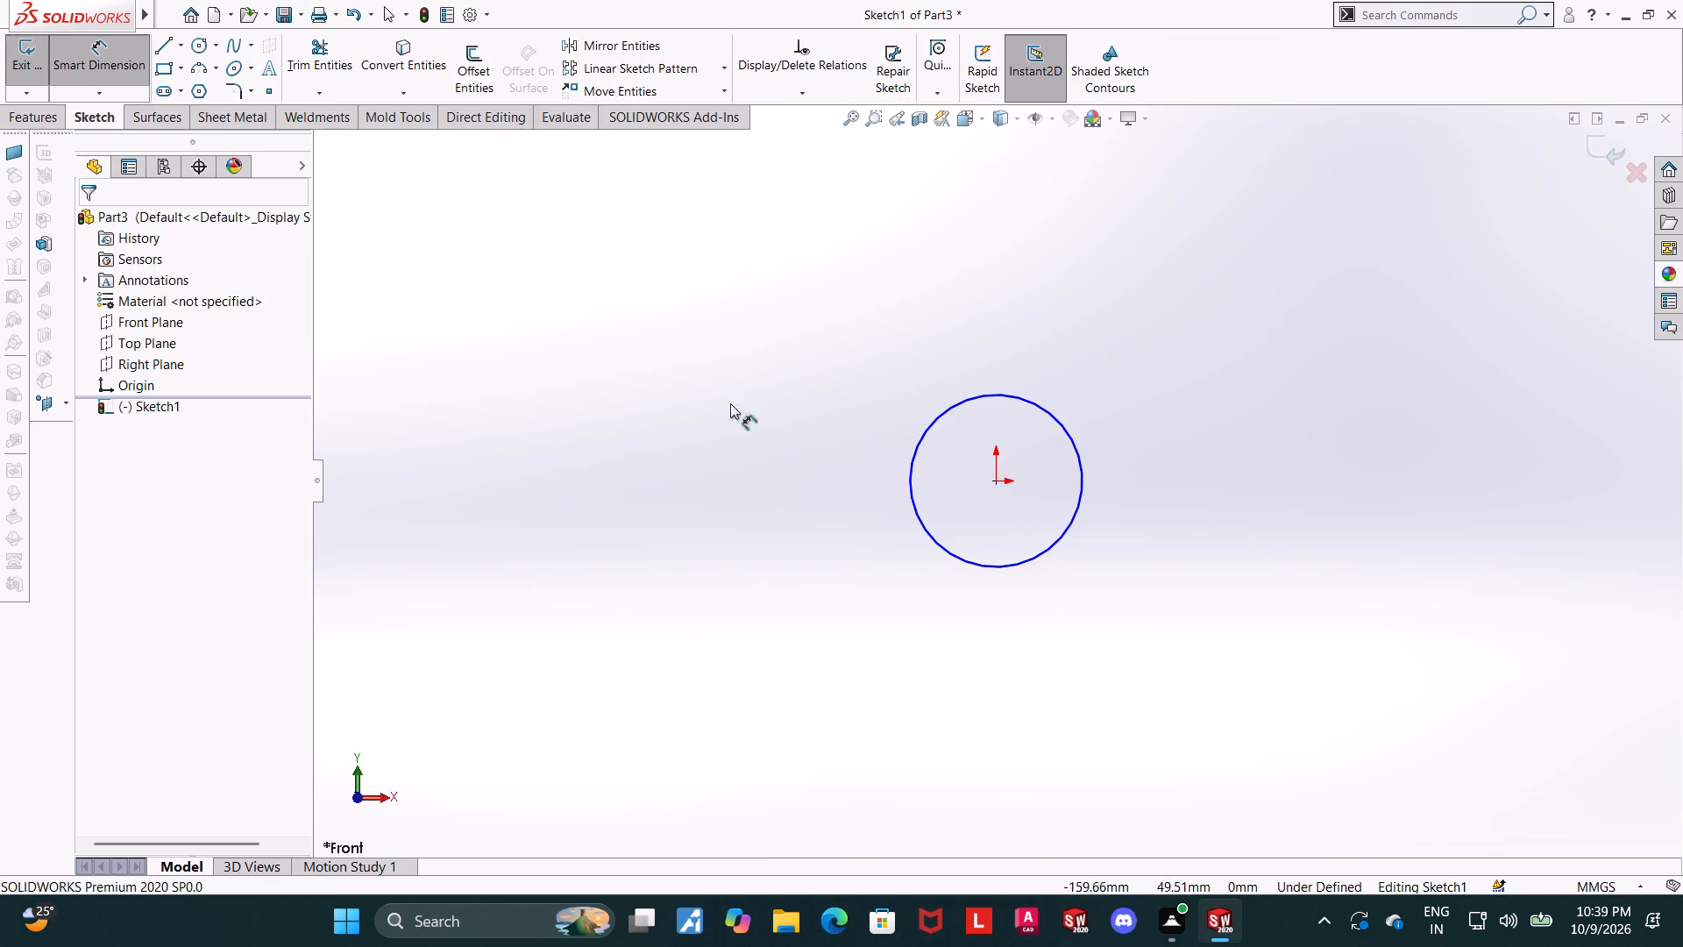
click(967, 563)
click(839, 555)
text(28)
key(Return)
key(Escape)
key(Escape)
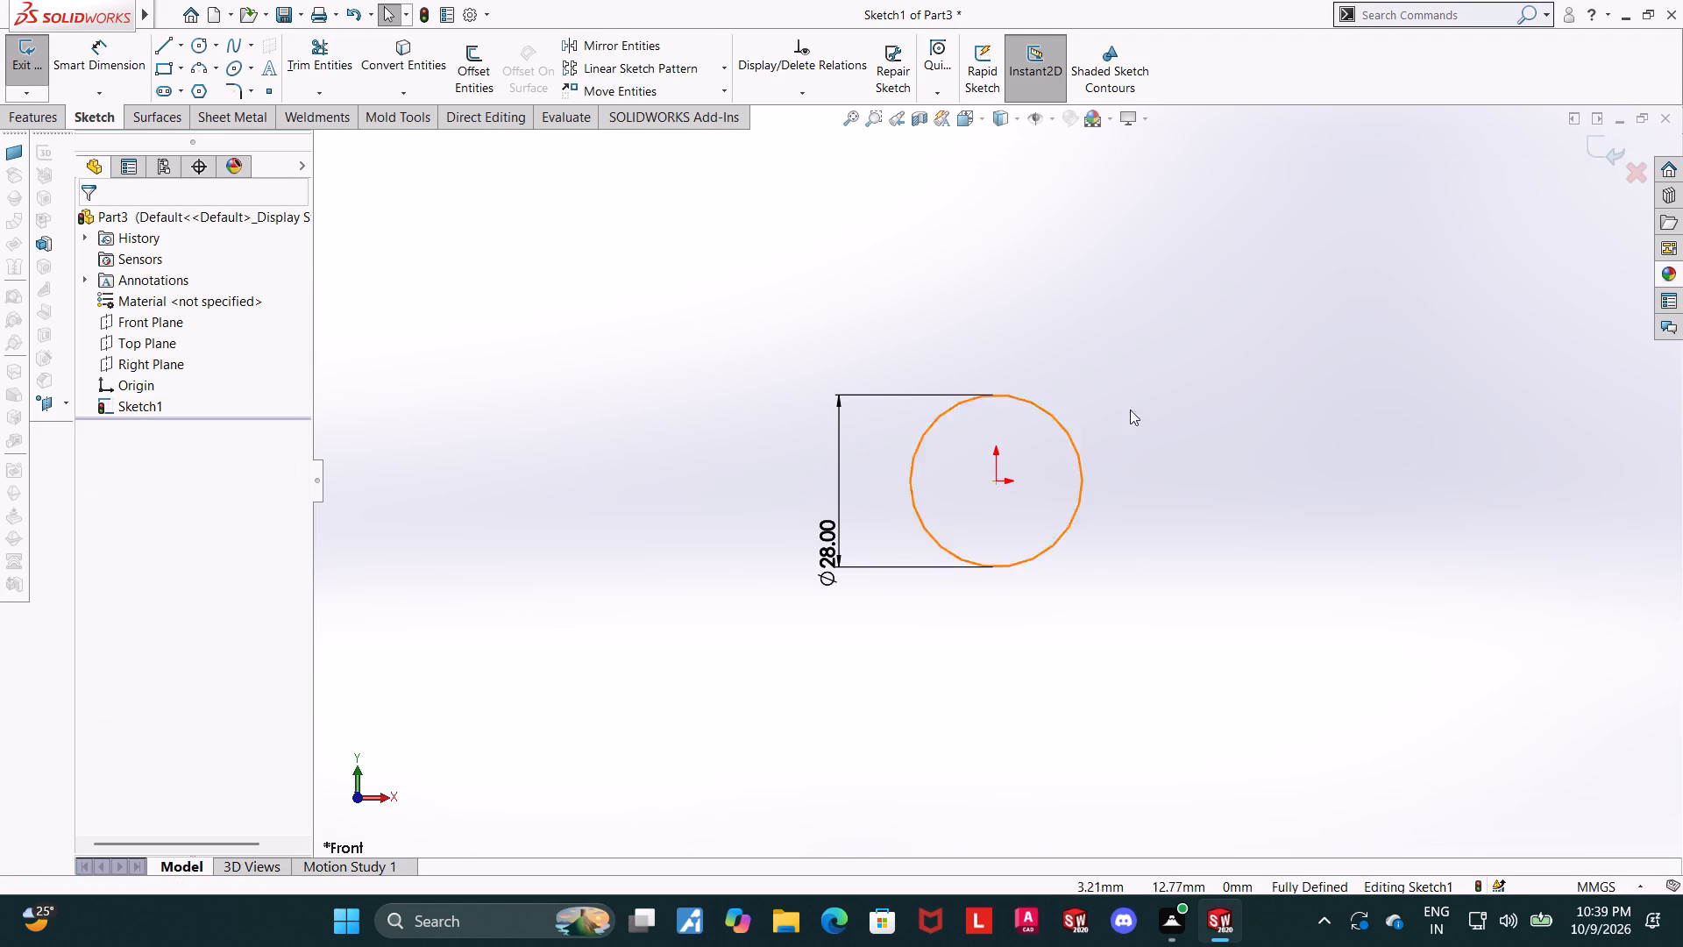
Draw a horizontal line about 90 mm long to the right from the circle's bottom point, tangent to the circle.
scroll(1178, 410, up, 2)
scroll(1181, 404, down, 2)
middle_drag(1190, 417, 1123, 423)
scroll(1140, 423, up, 2)
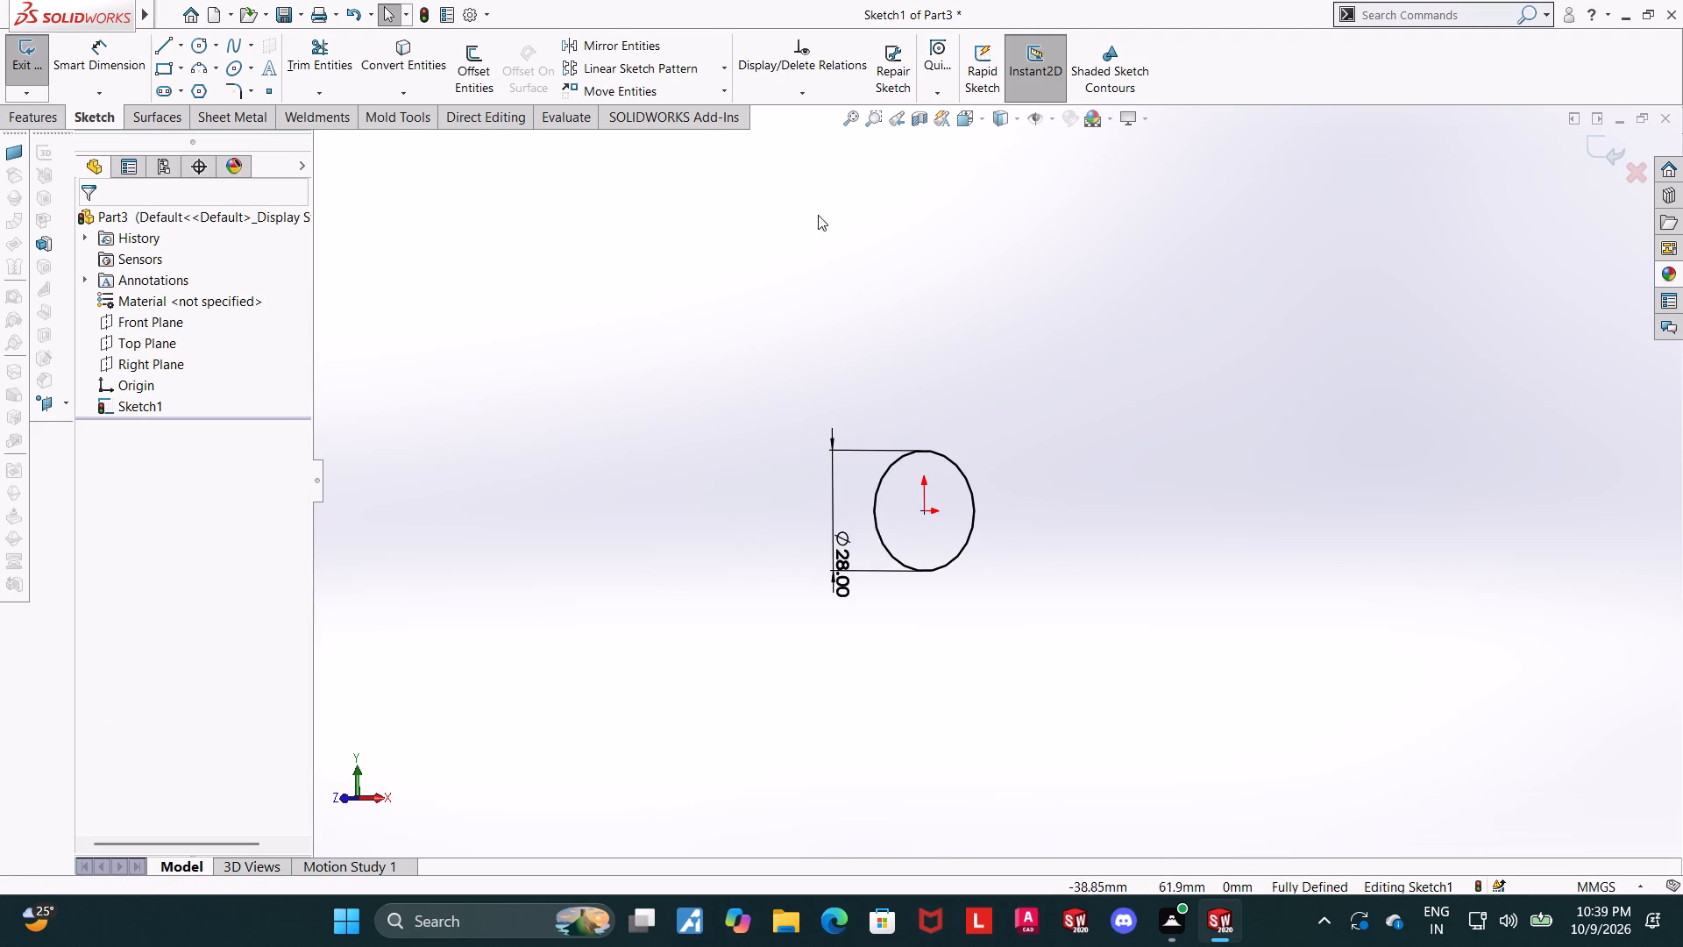
click(960, 116)
click(737, 617)
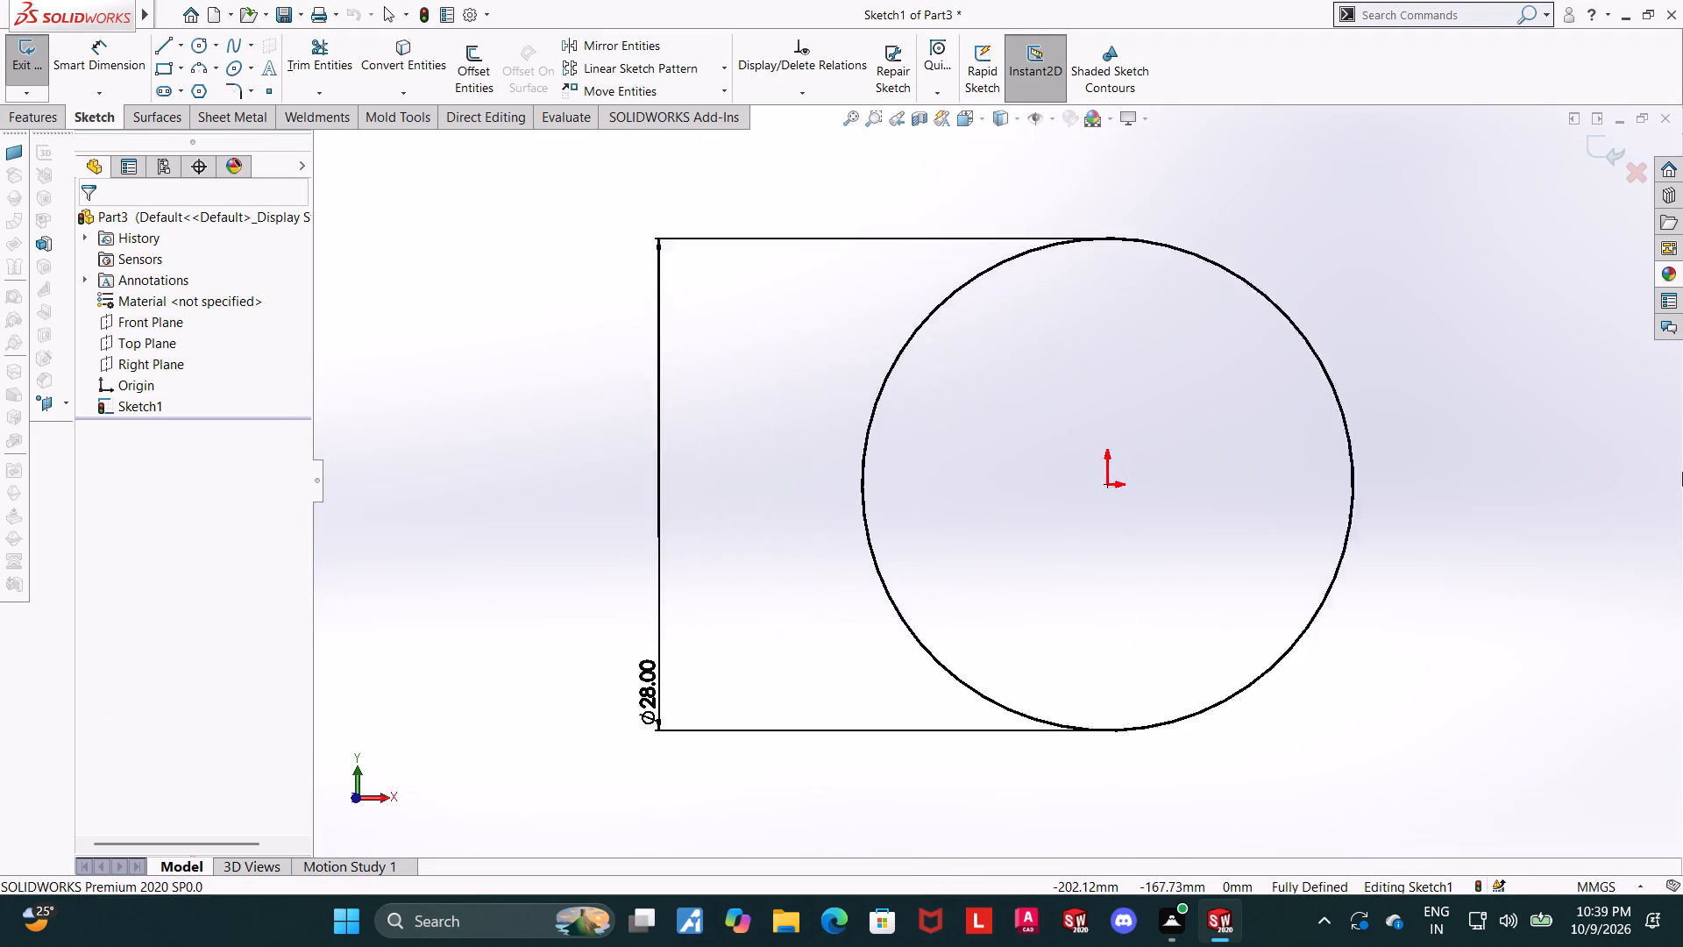
scroll(1631, 470, up, 9)
scroll(1315, 465, down, 5)
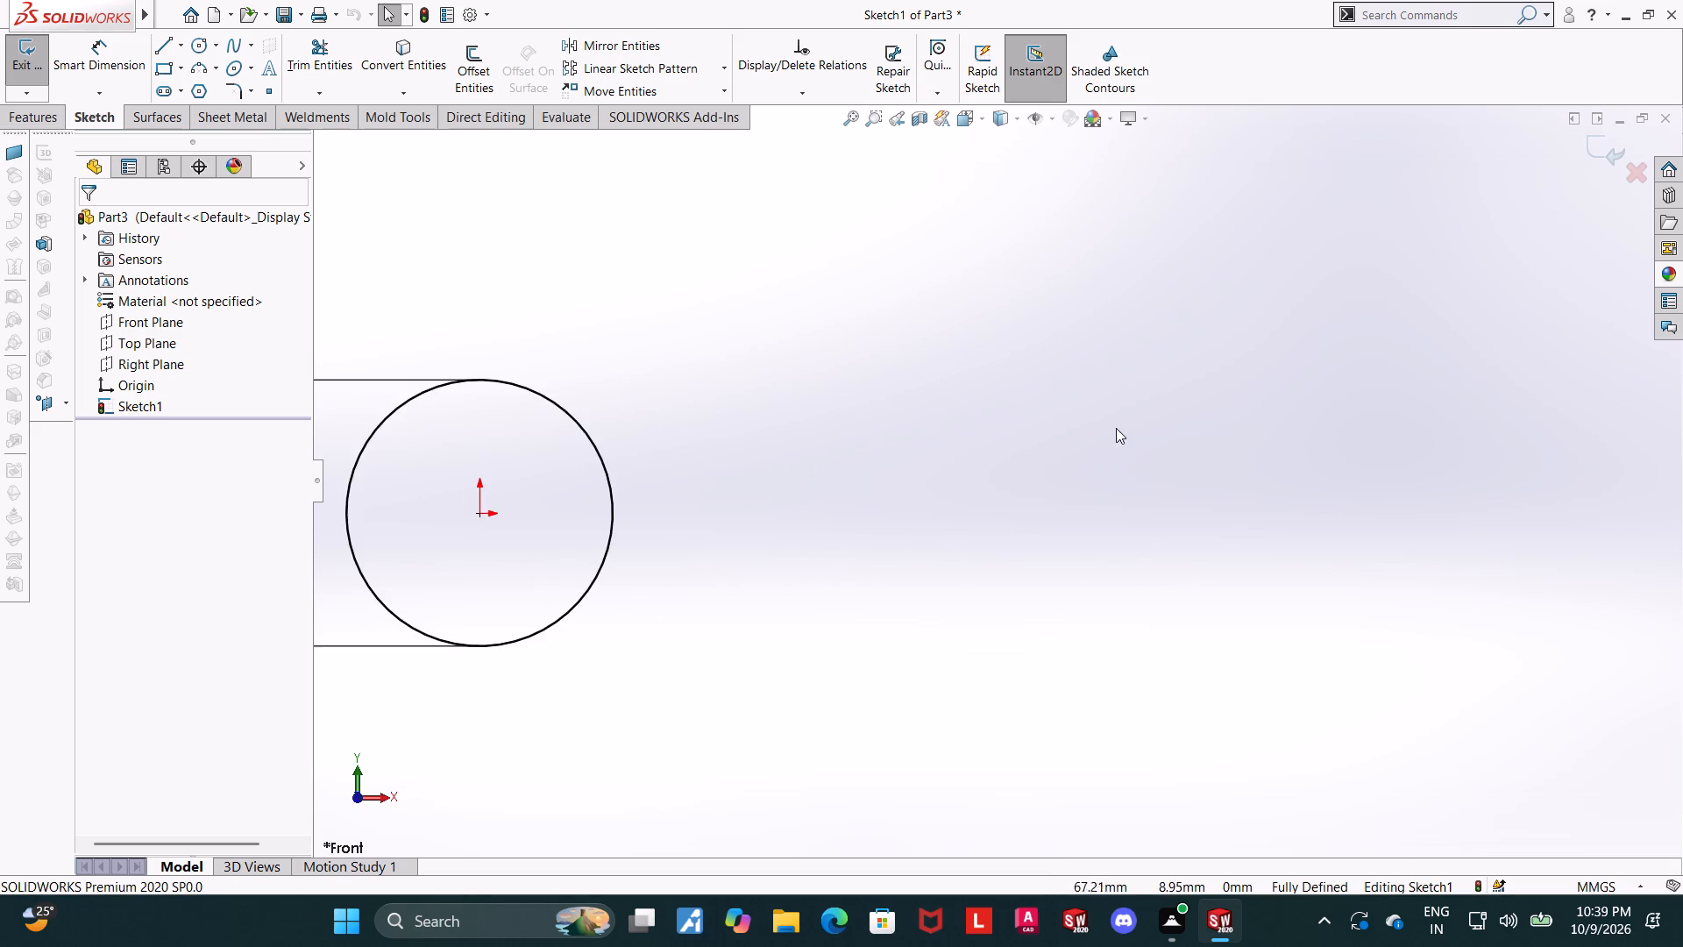
scroll(1113, 428, up, 1)
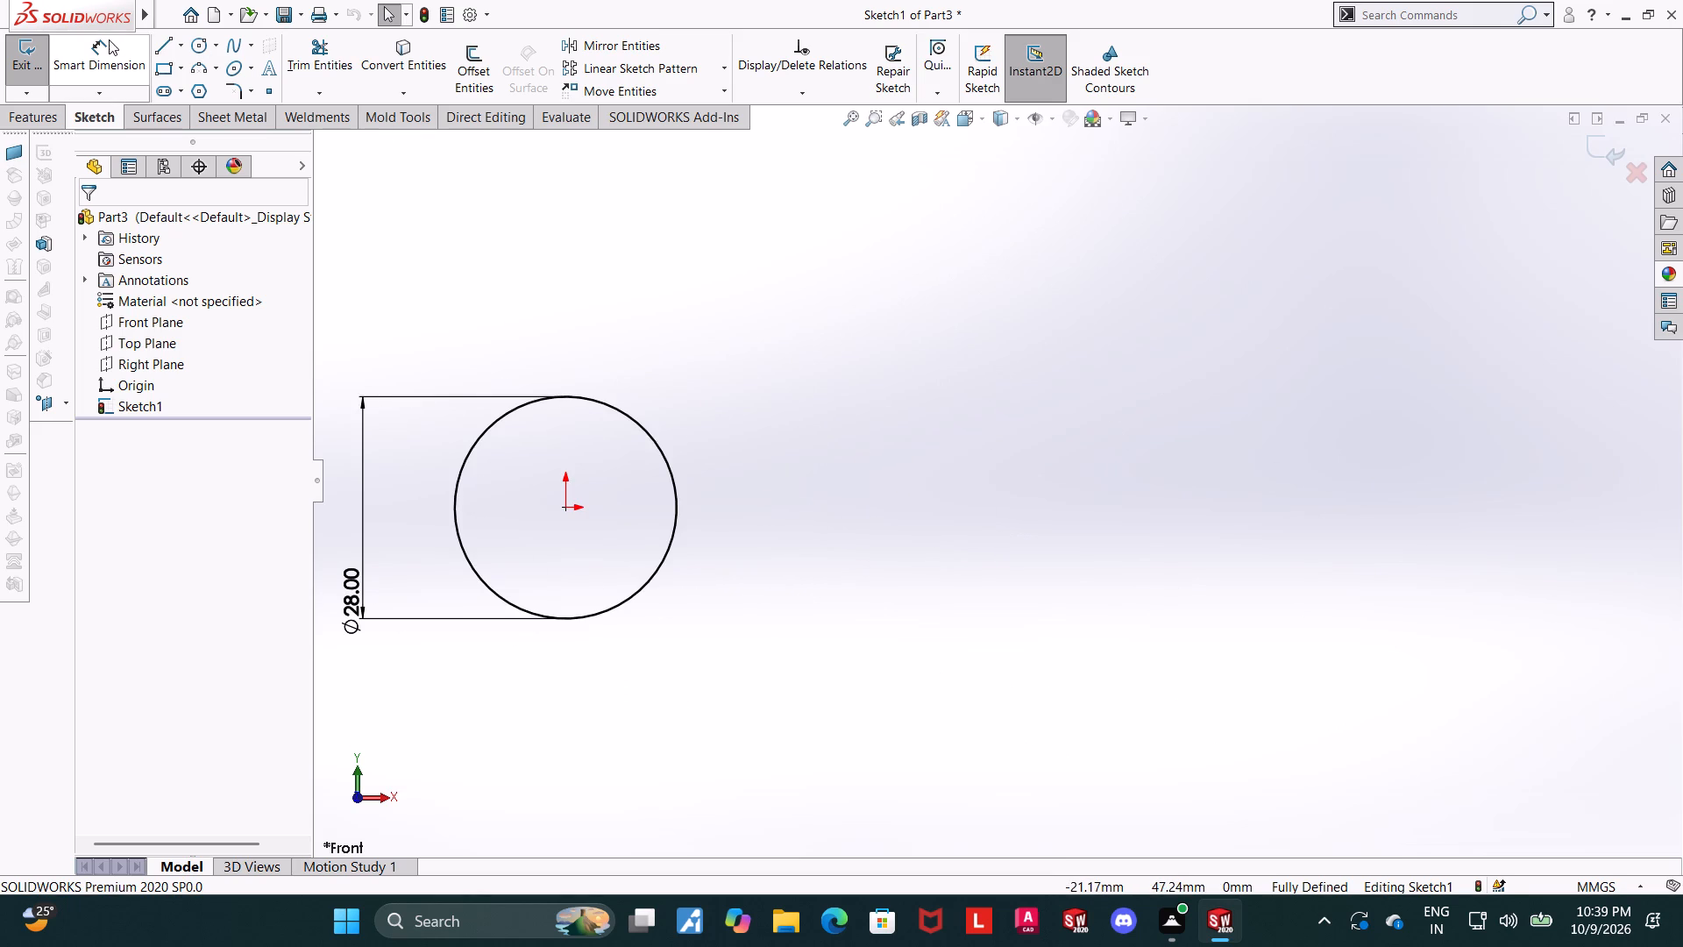
click(160, 50)
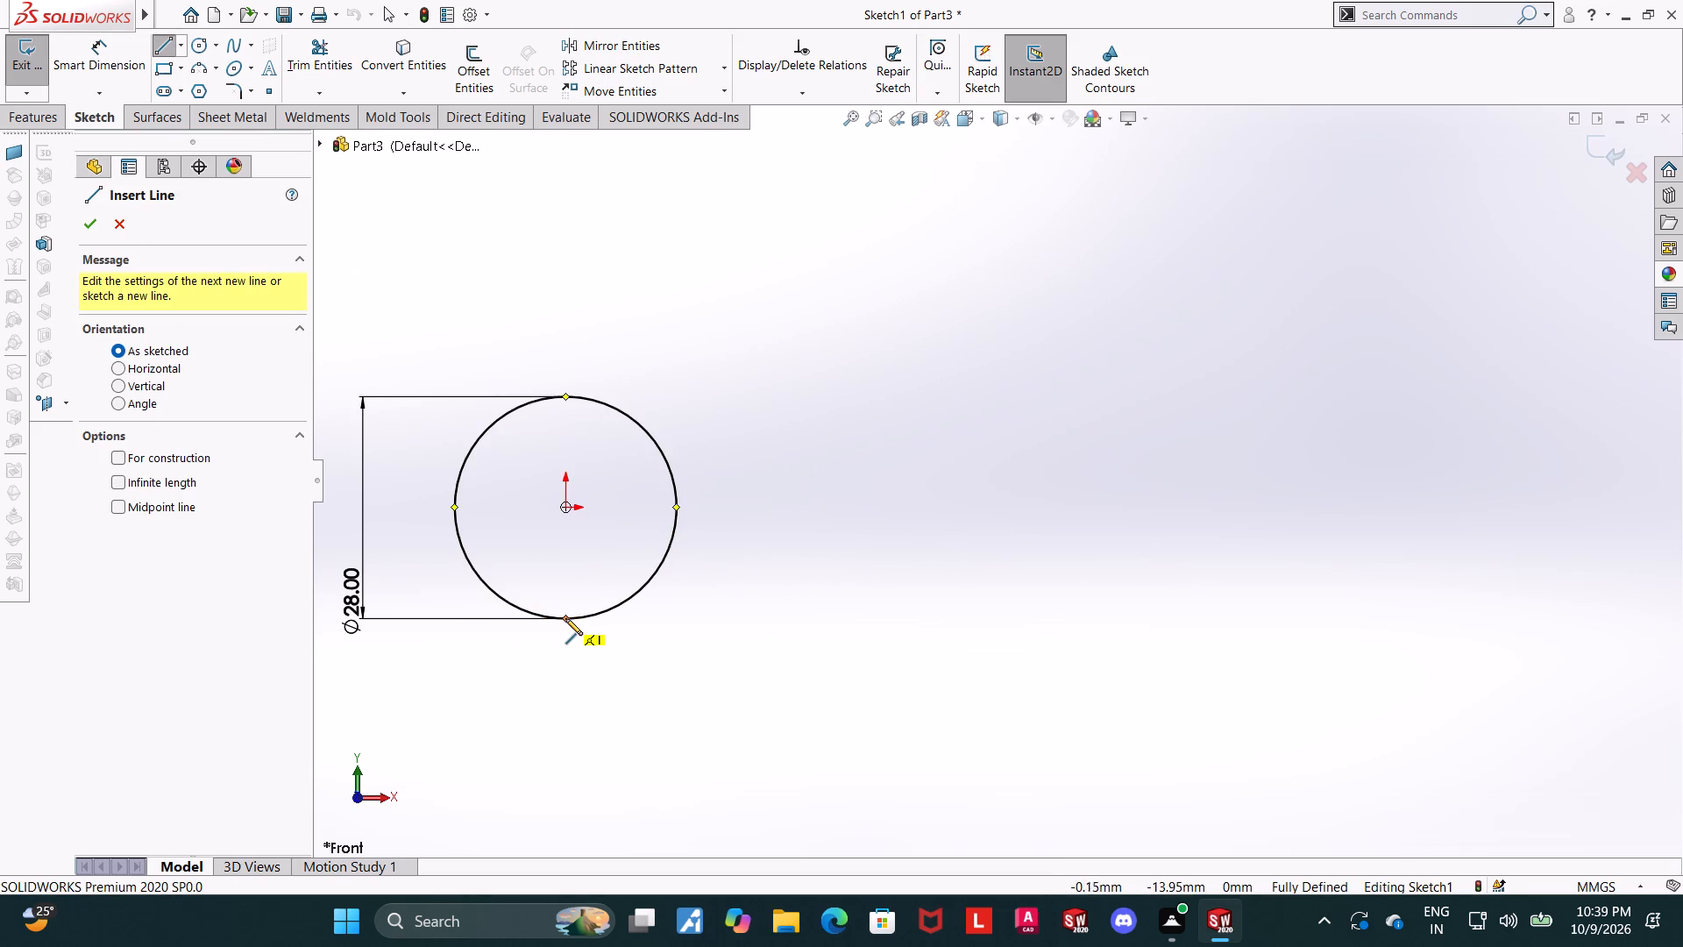
click(567, 620)
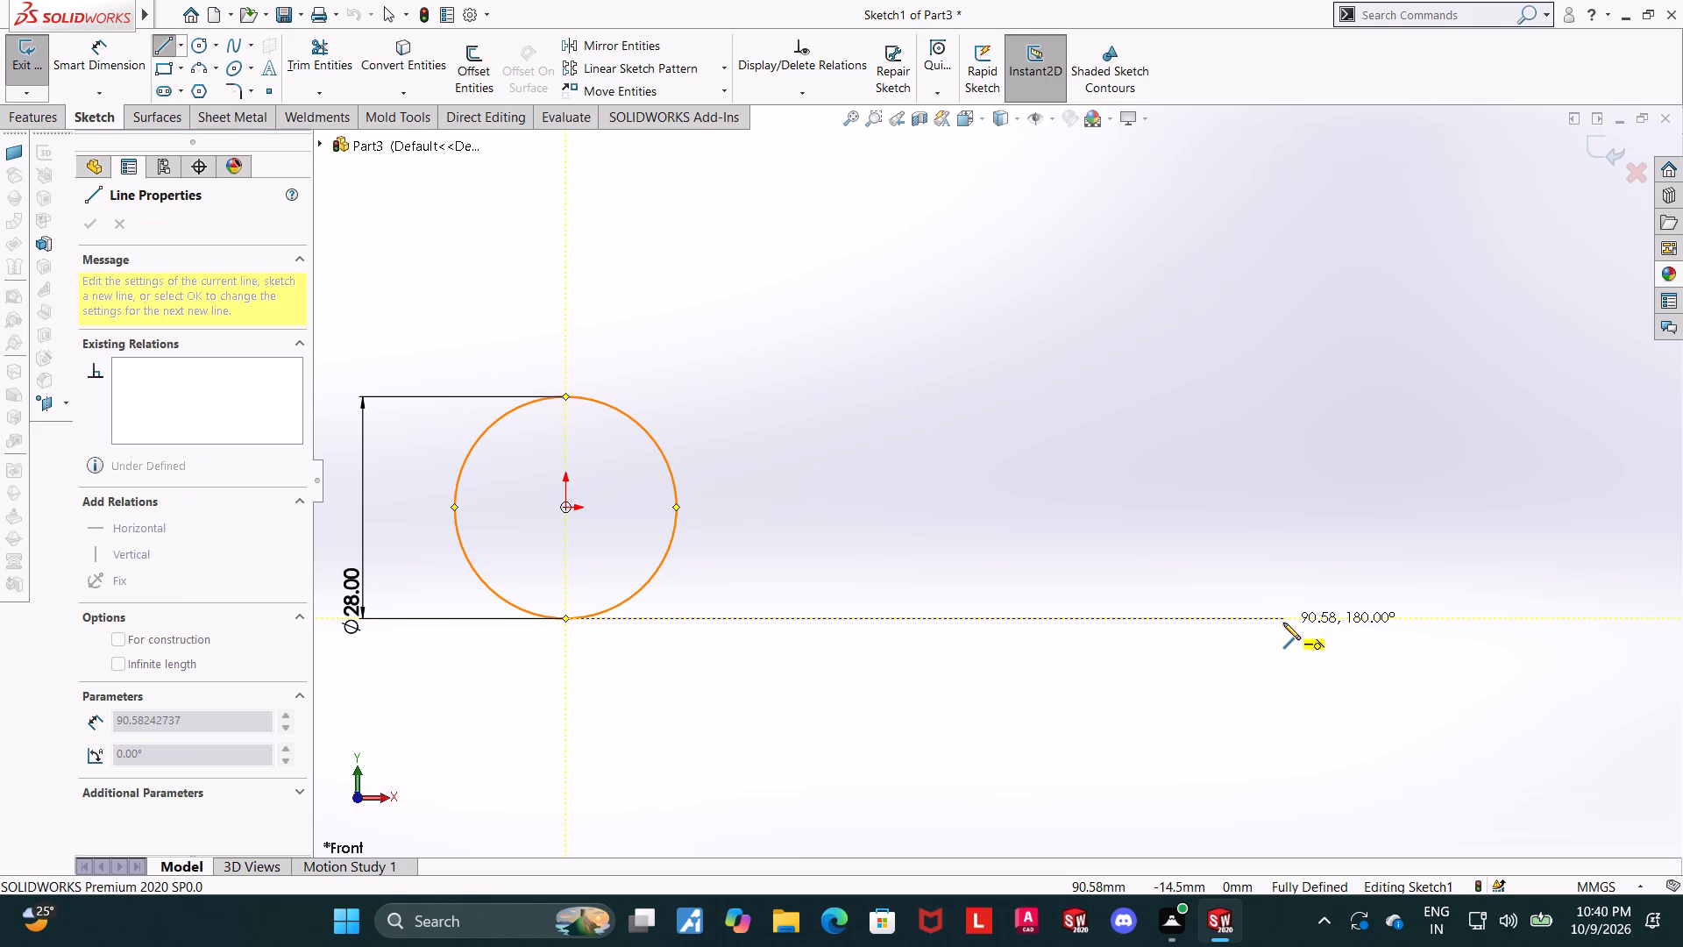
click(1282, 623)
key(Escape)
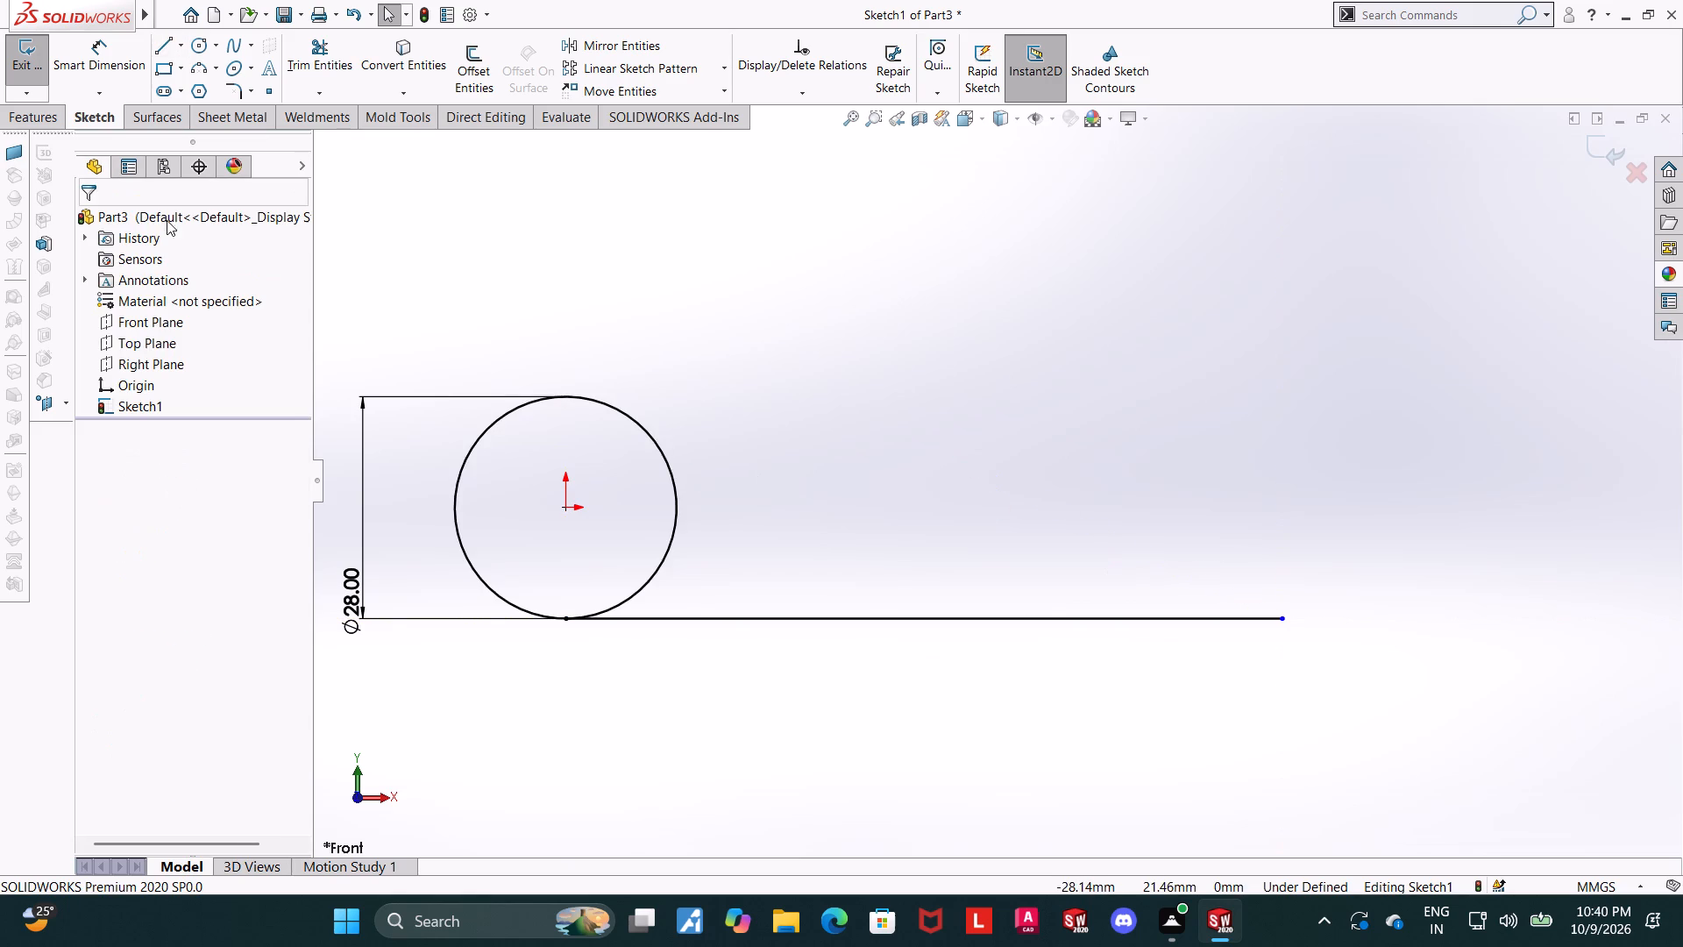
Continue the profile from the line's end about 25 mm up, 19 mm right, back down to base level, and horizontally to the right.
click(153, 51)
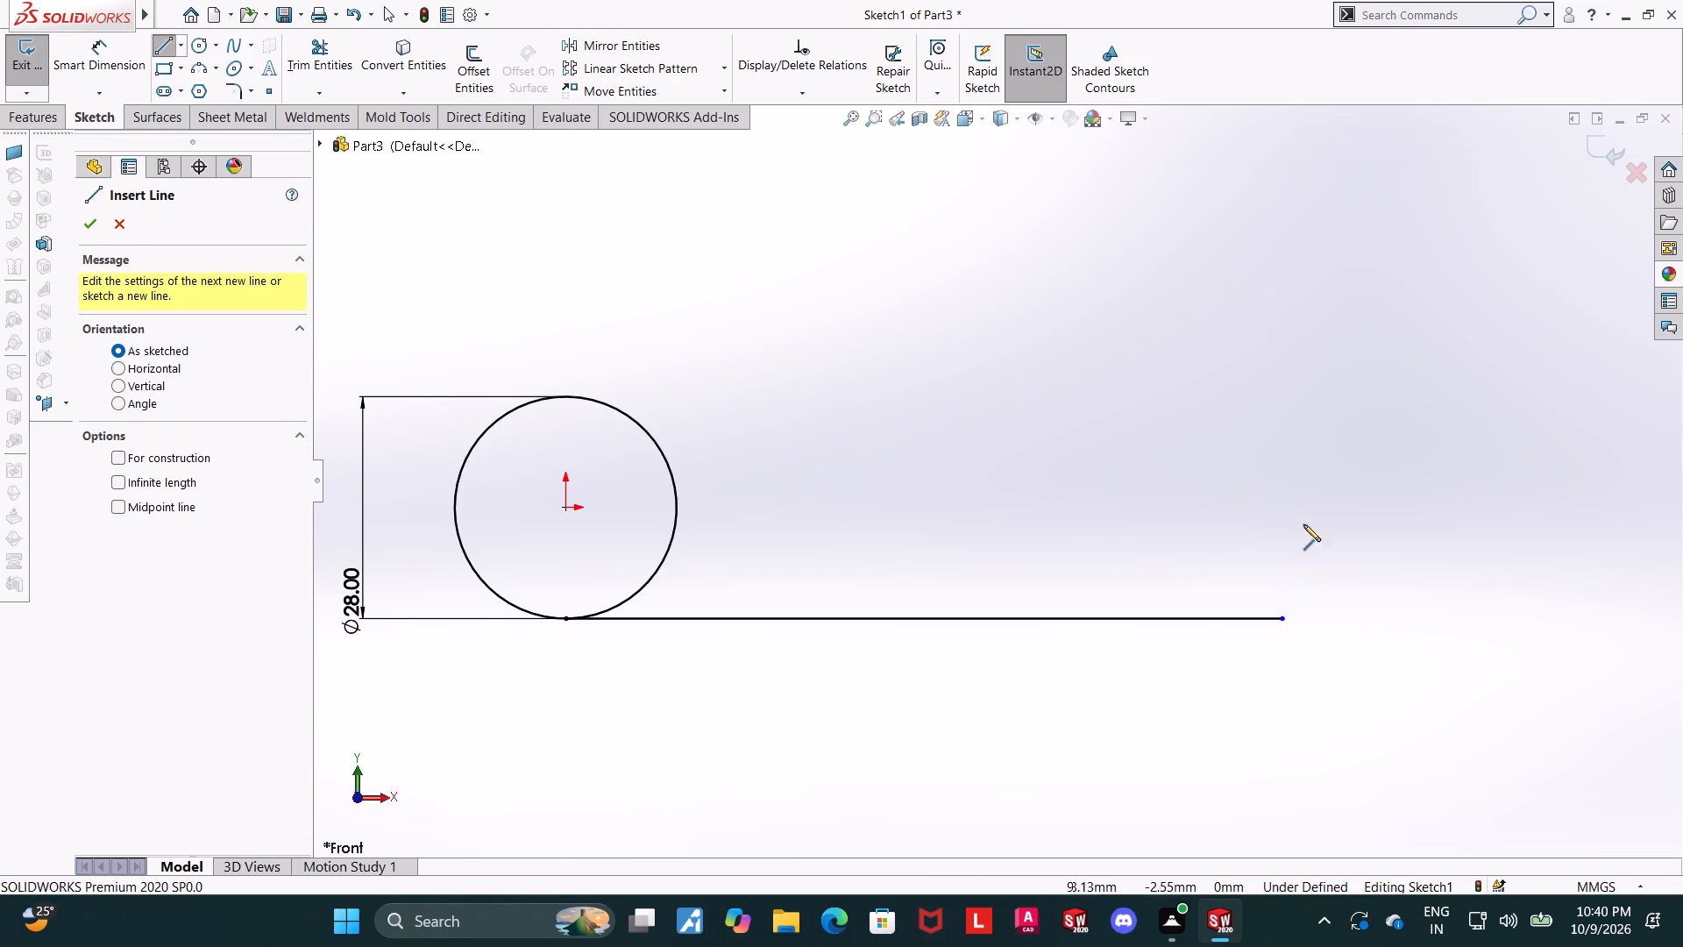
click(1282, 615)
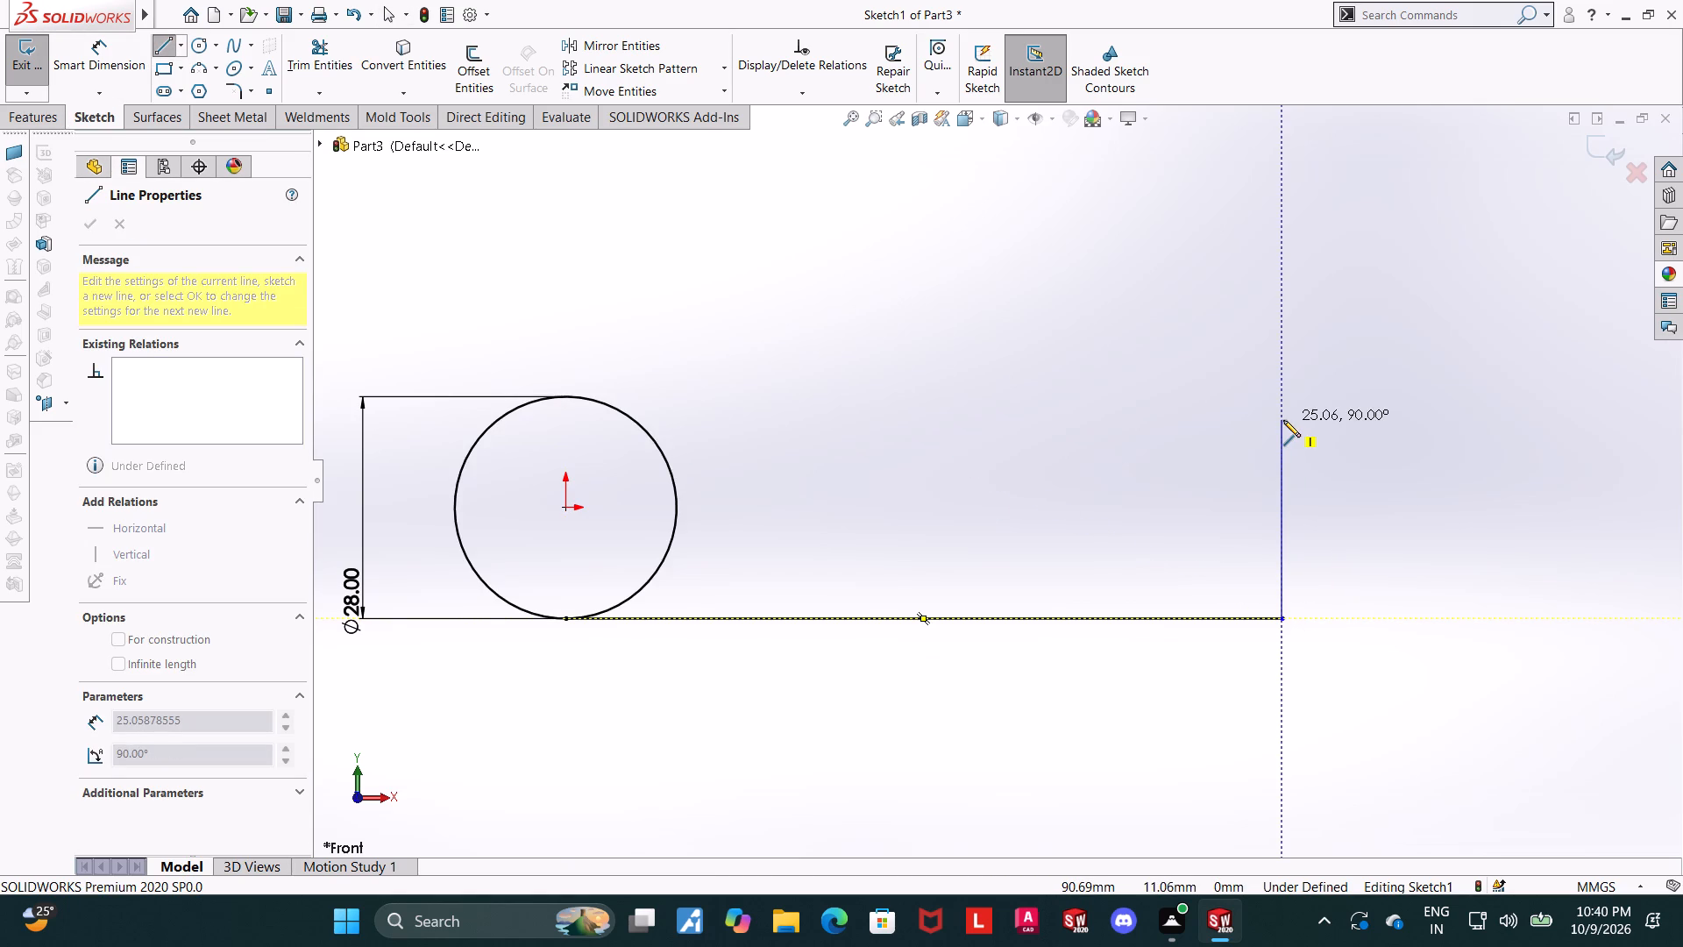
click(1283, 420)
click(1430, 424)
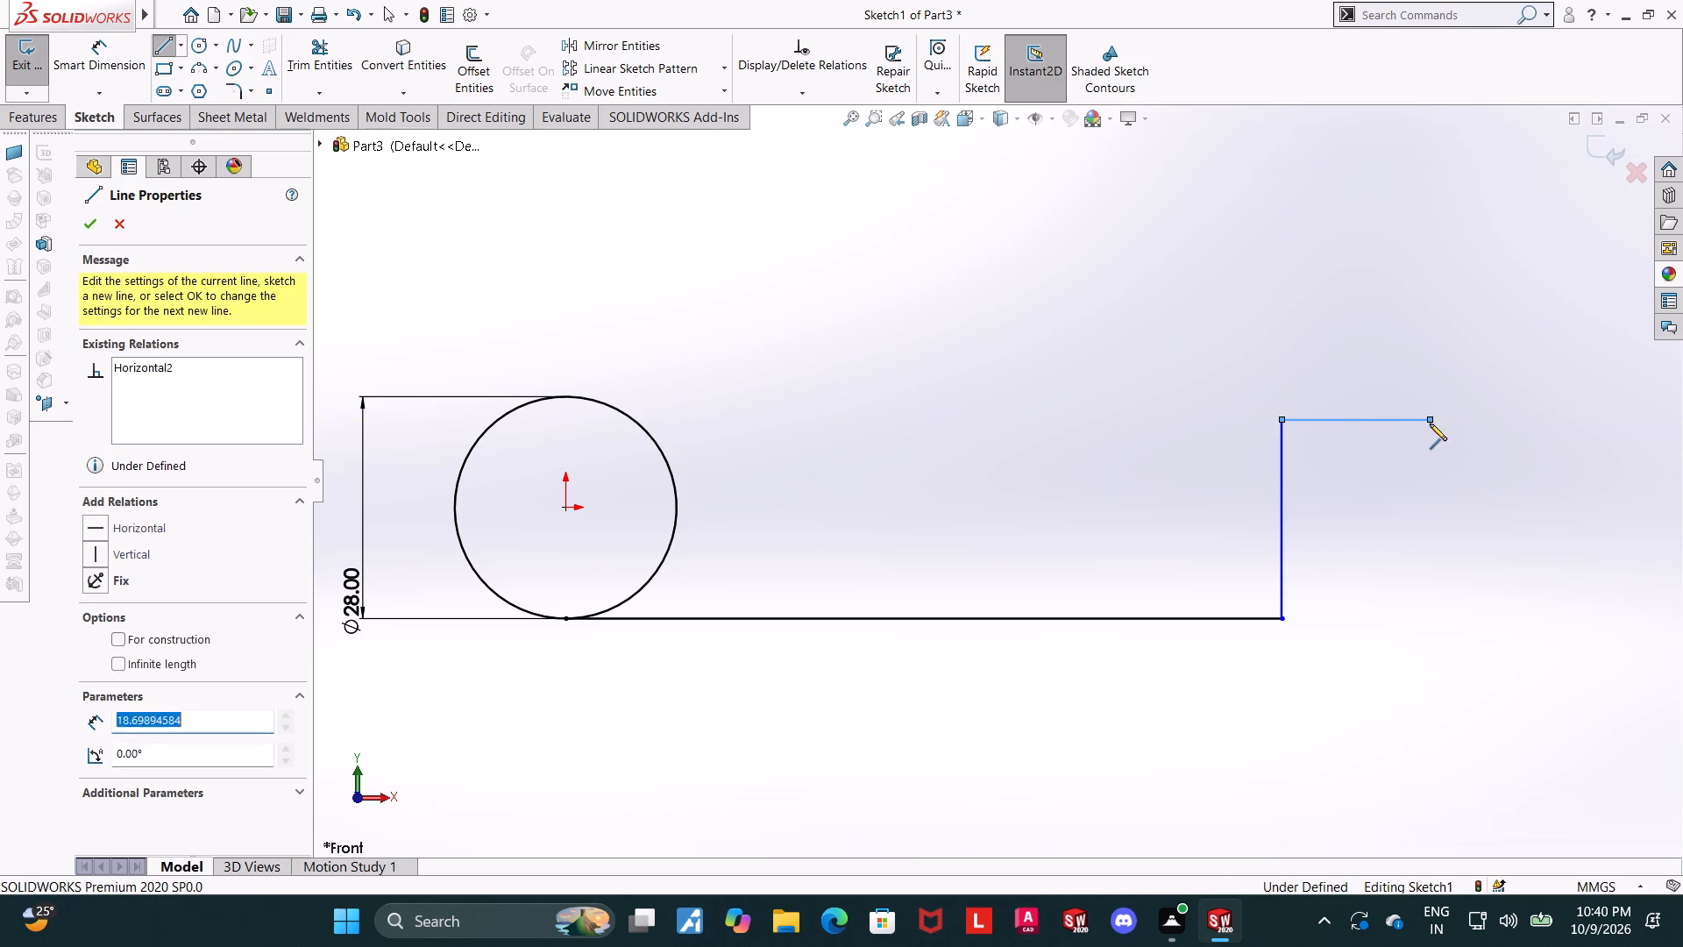
click(1429, 624)
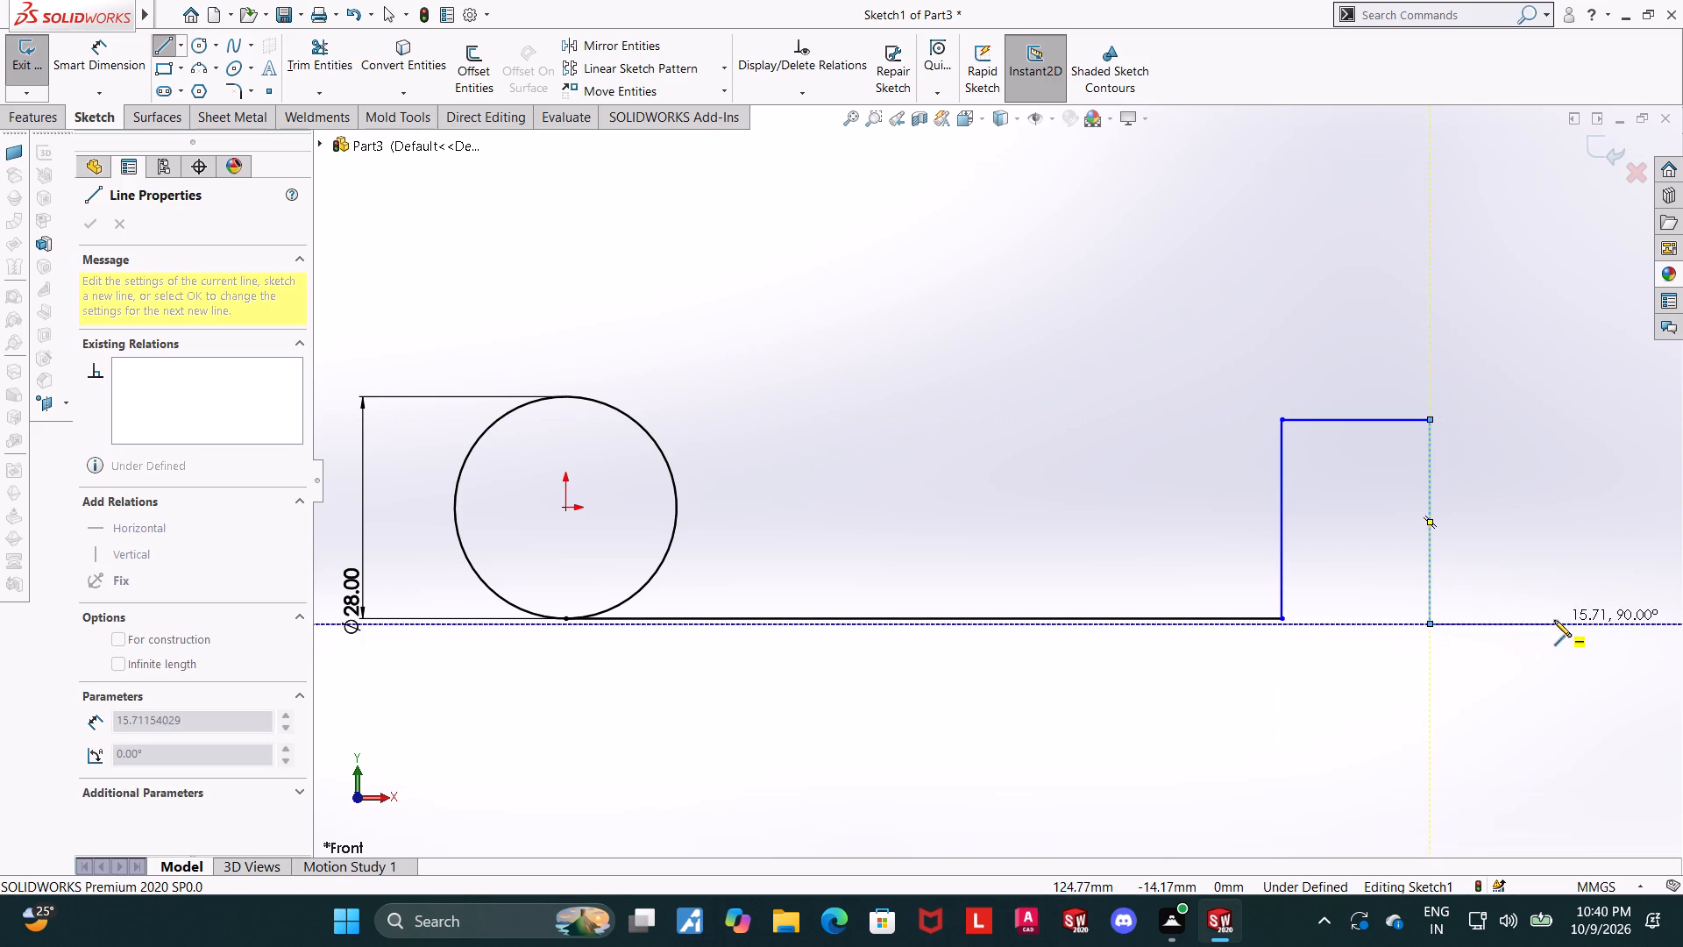
click(1592, 623)
Continue the profile about 56 mm up, left toward the circle, about 9 mm up and about 15 mm further left.
scroll(1584, 222, down, 1)
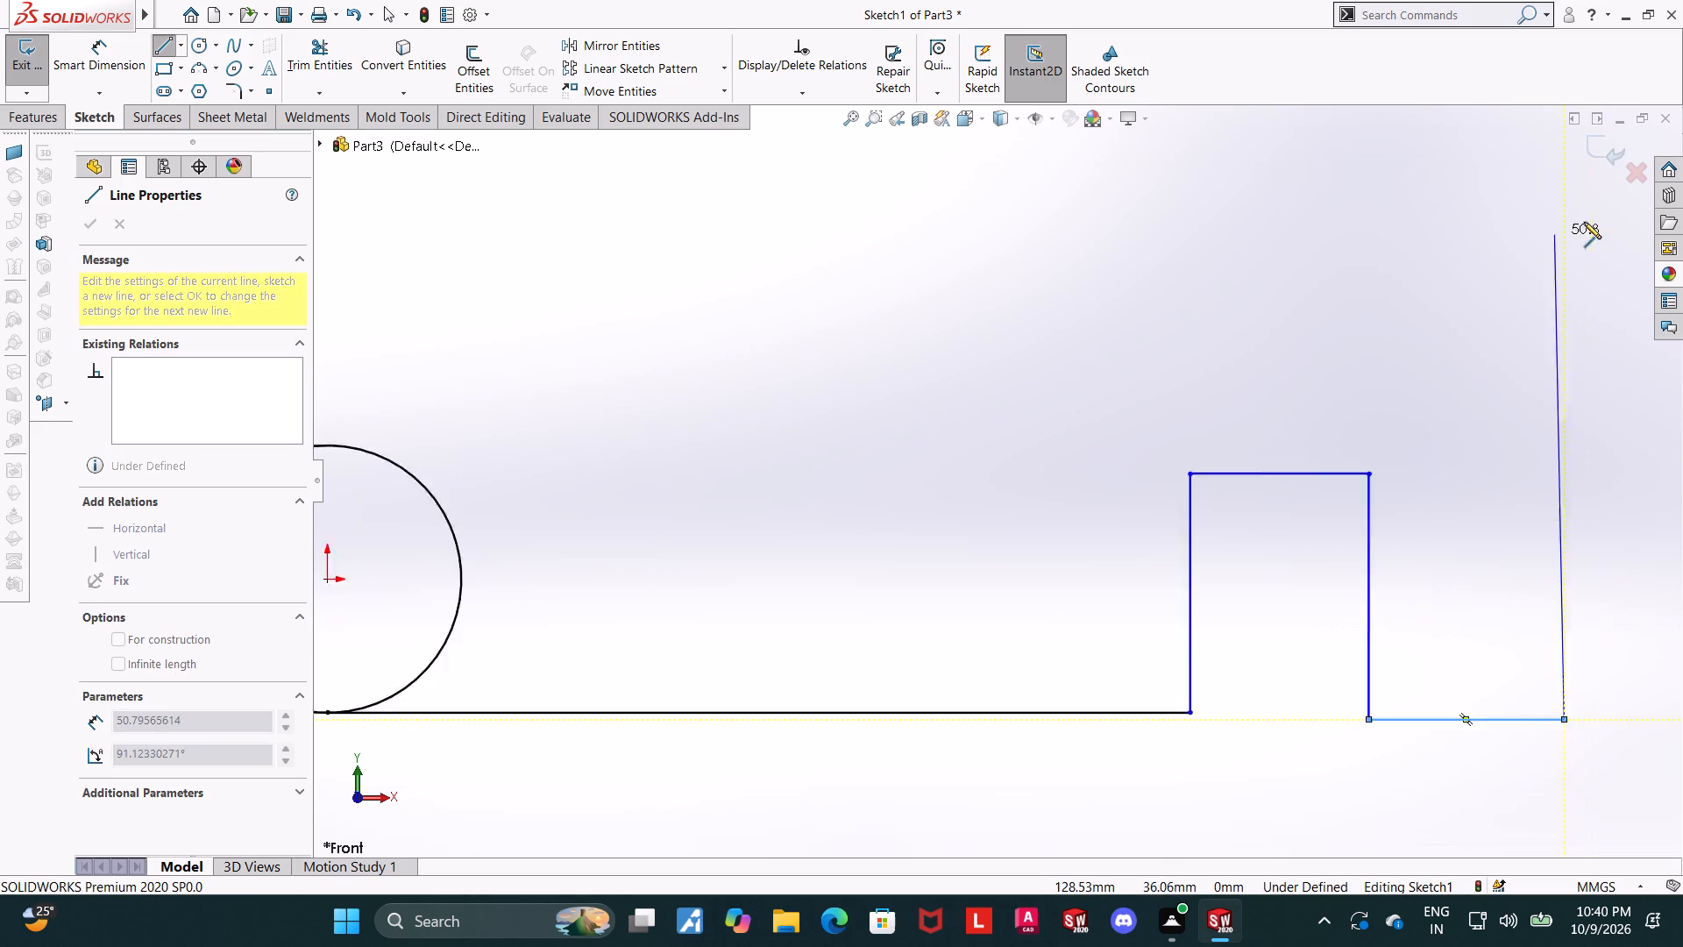
scroll(1584, 222, down, 2)
scroll(1519, 321, down, 2)
scroll(1467, 353, up, 6)
scroll(1229, 361, up, 3)
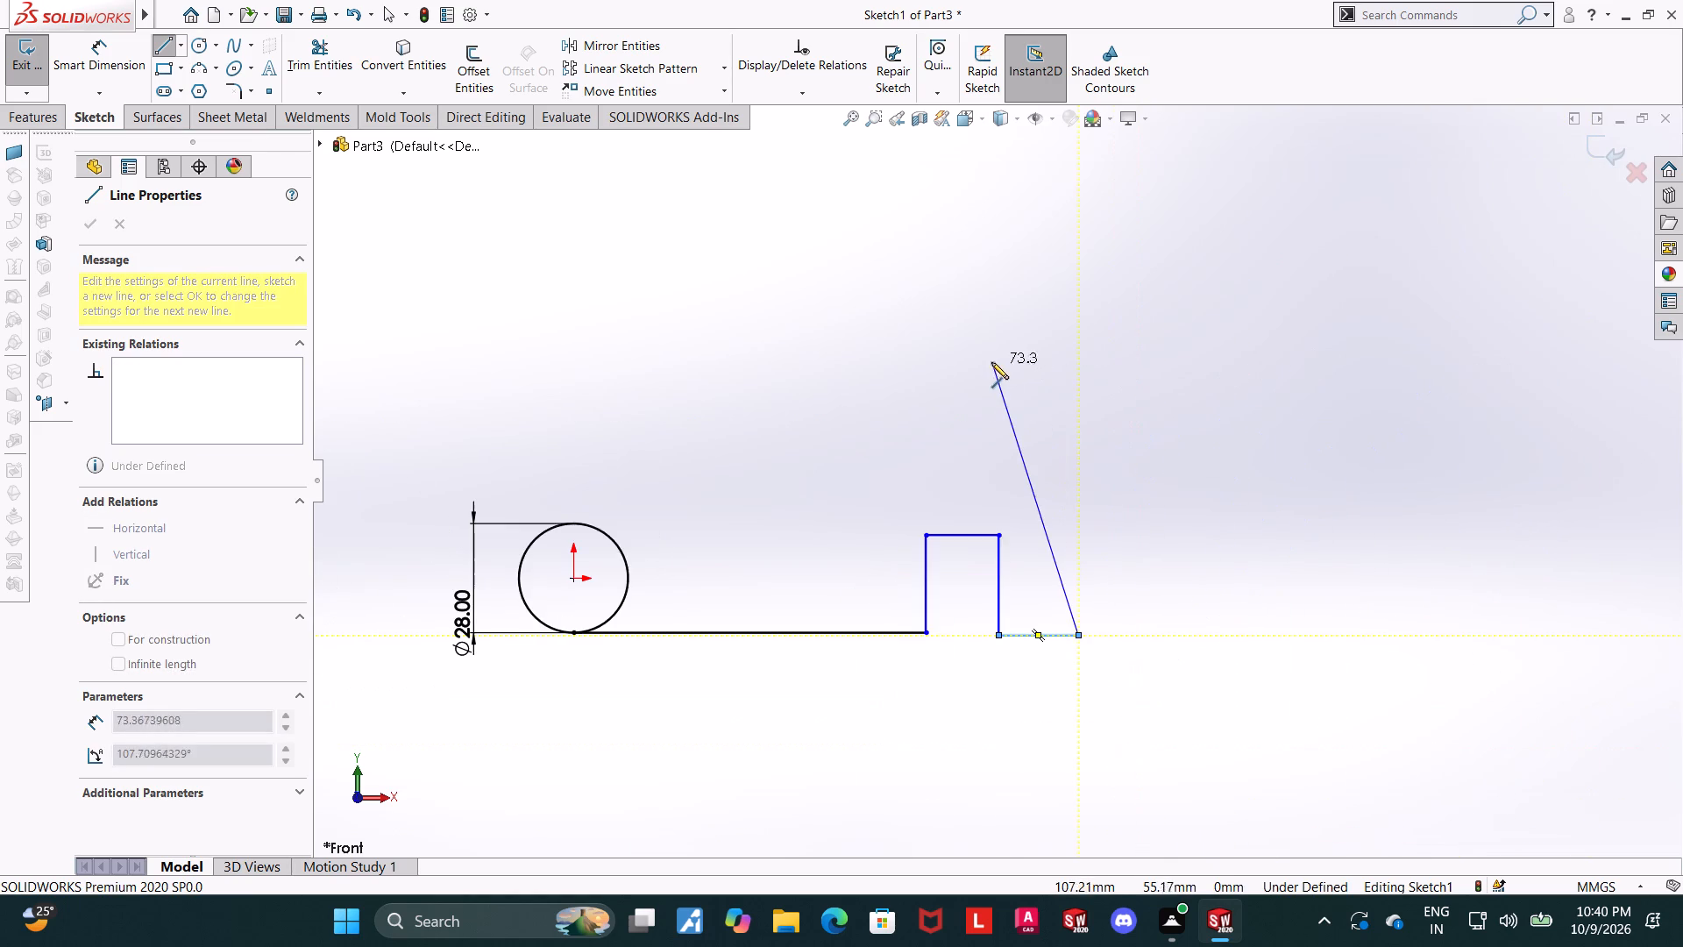
scroll(984, 360, down, 2)
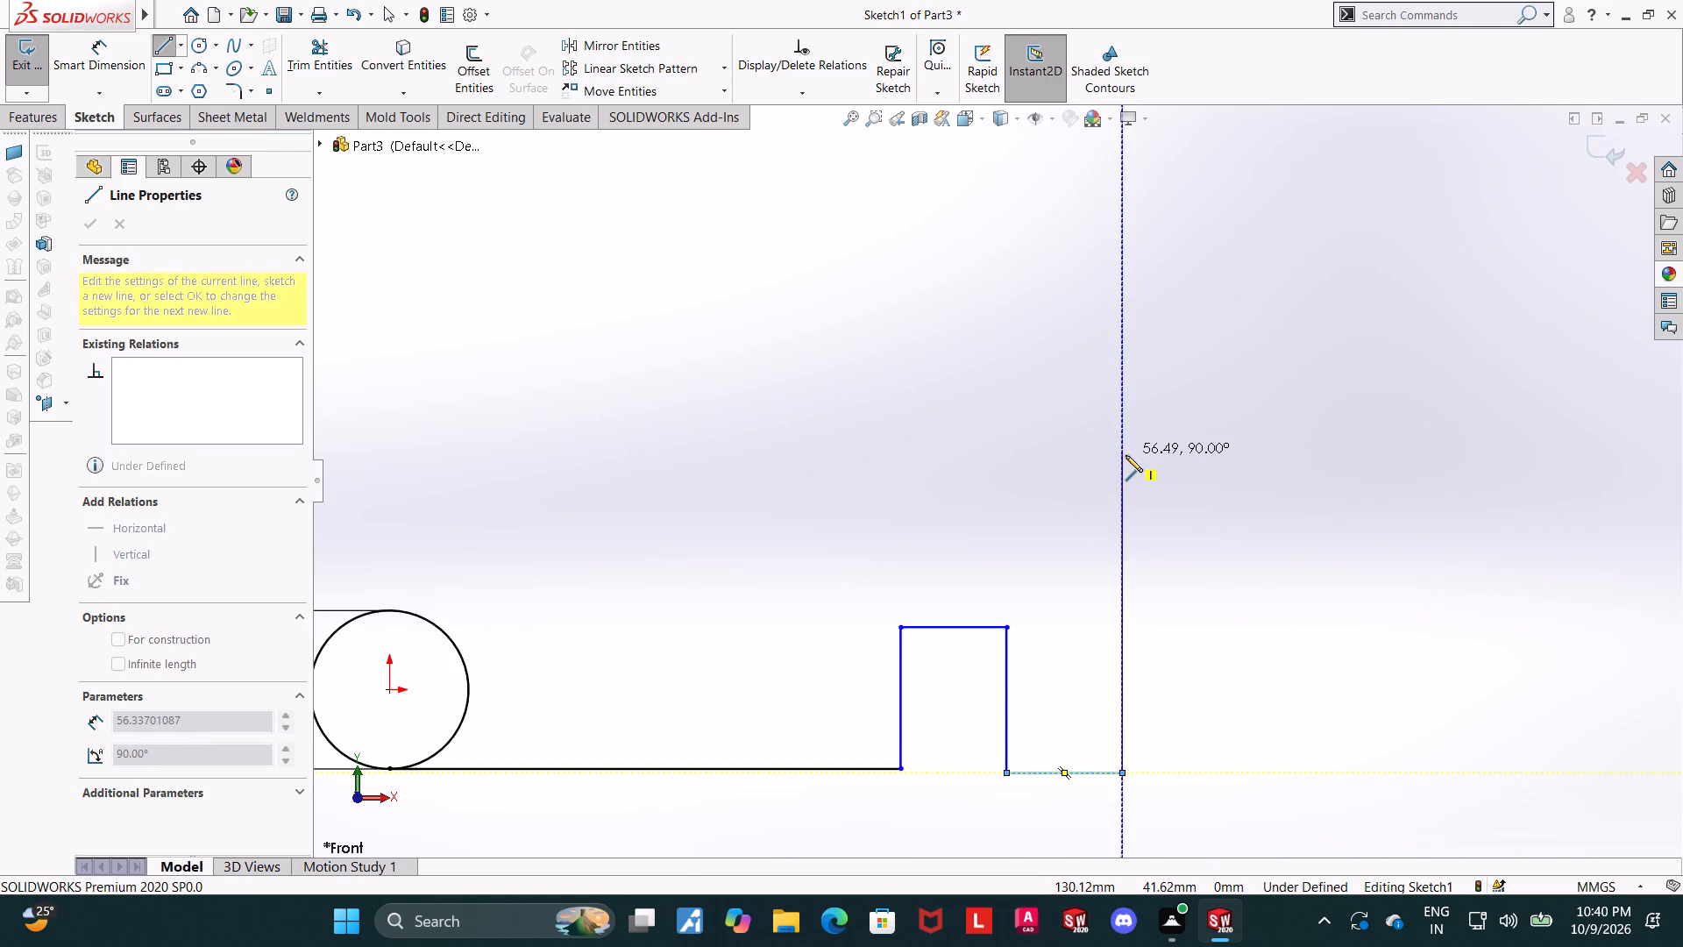
click(1126, 455)
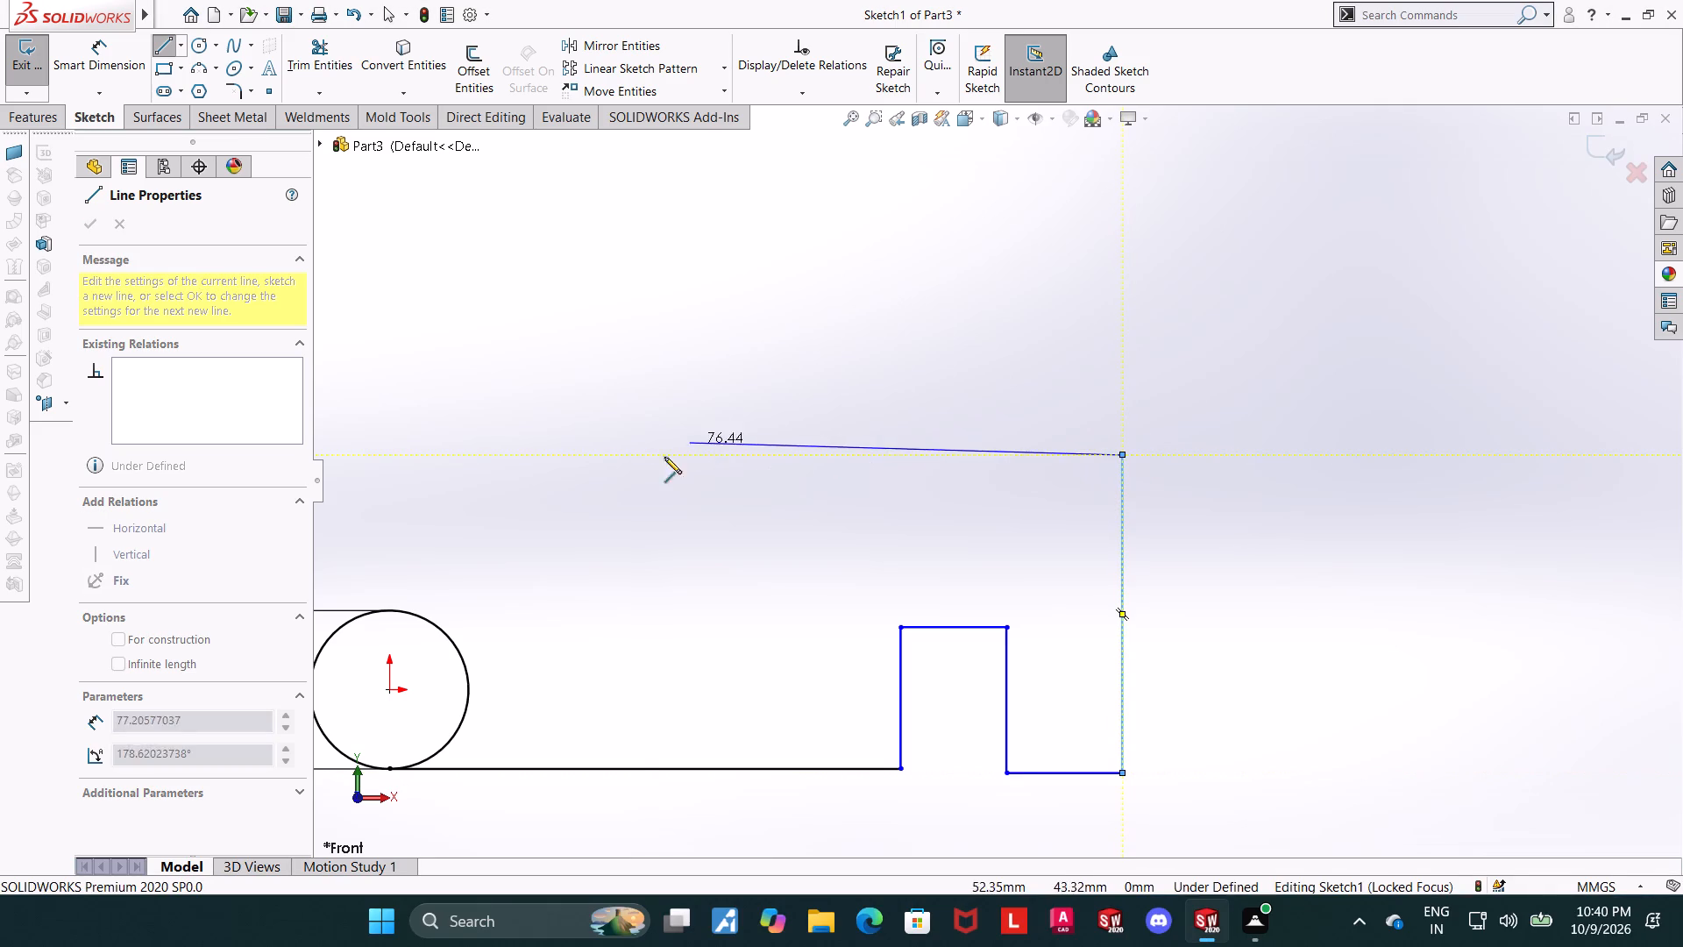
click(589, 456)
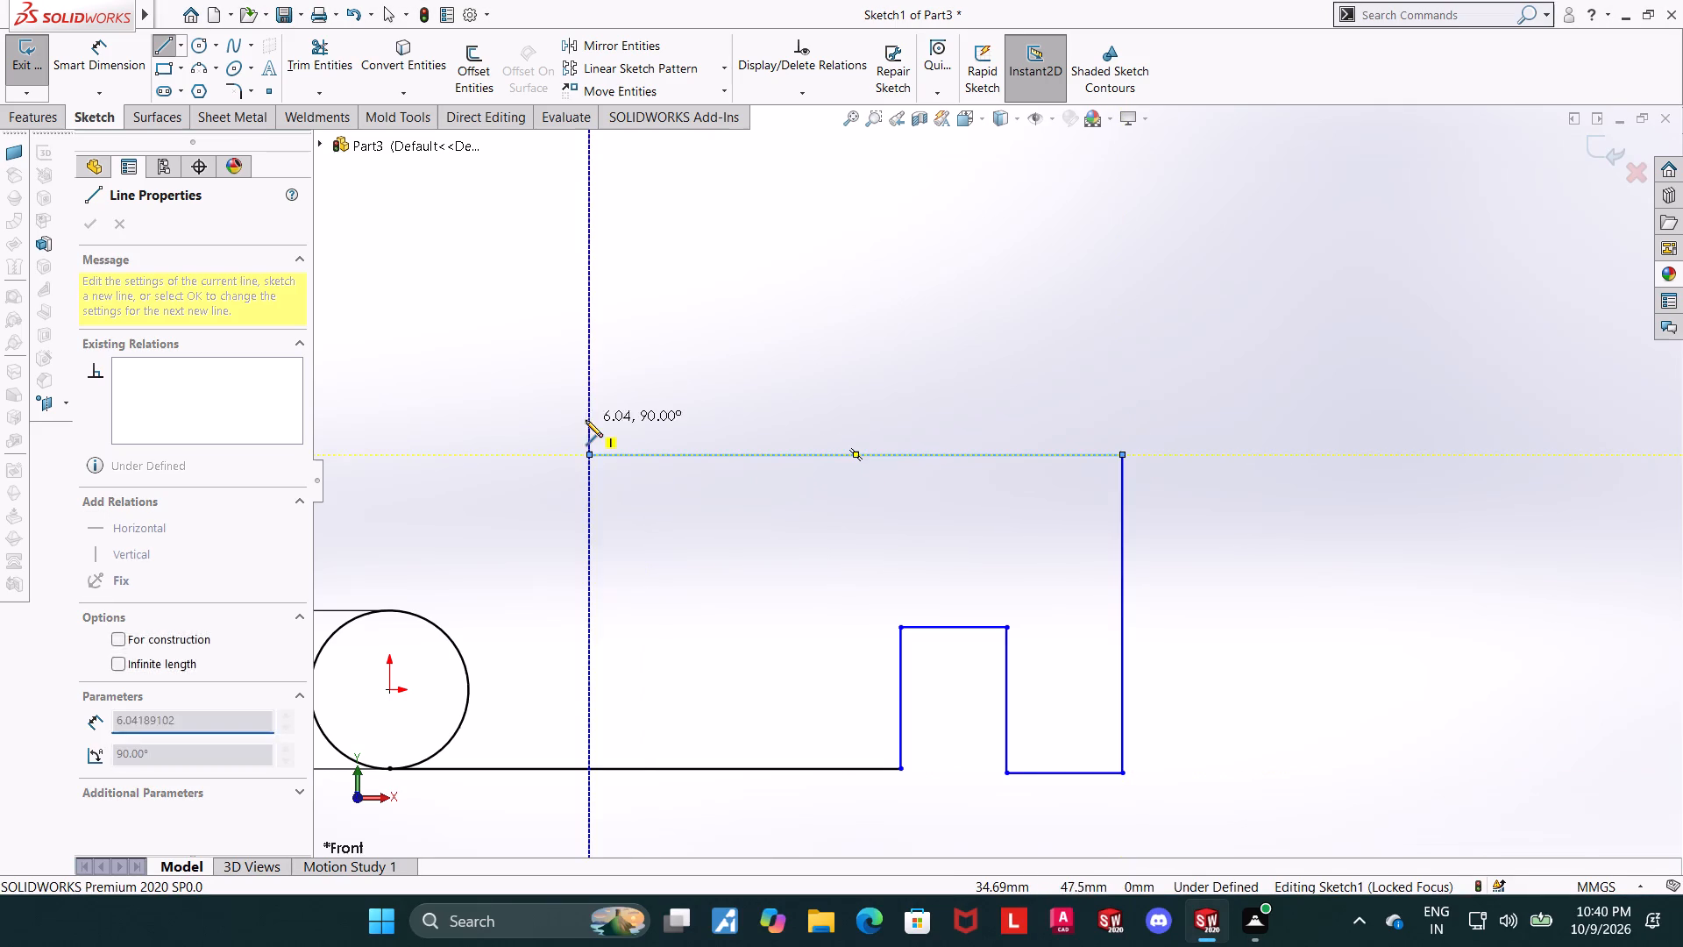
click(587, 406)
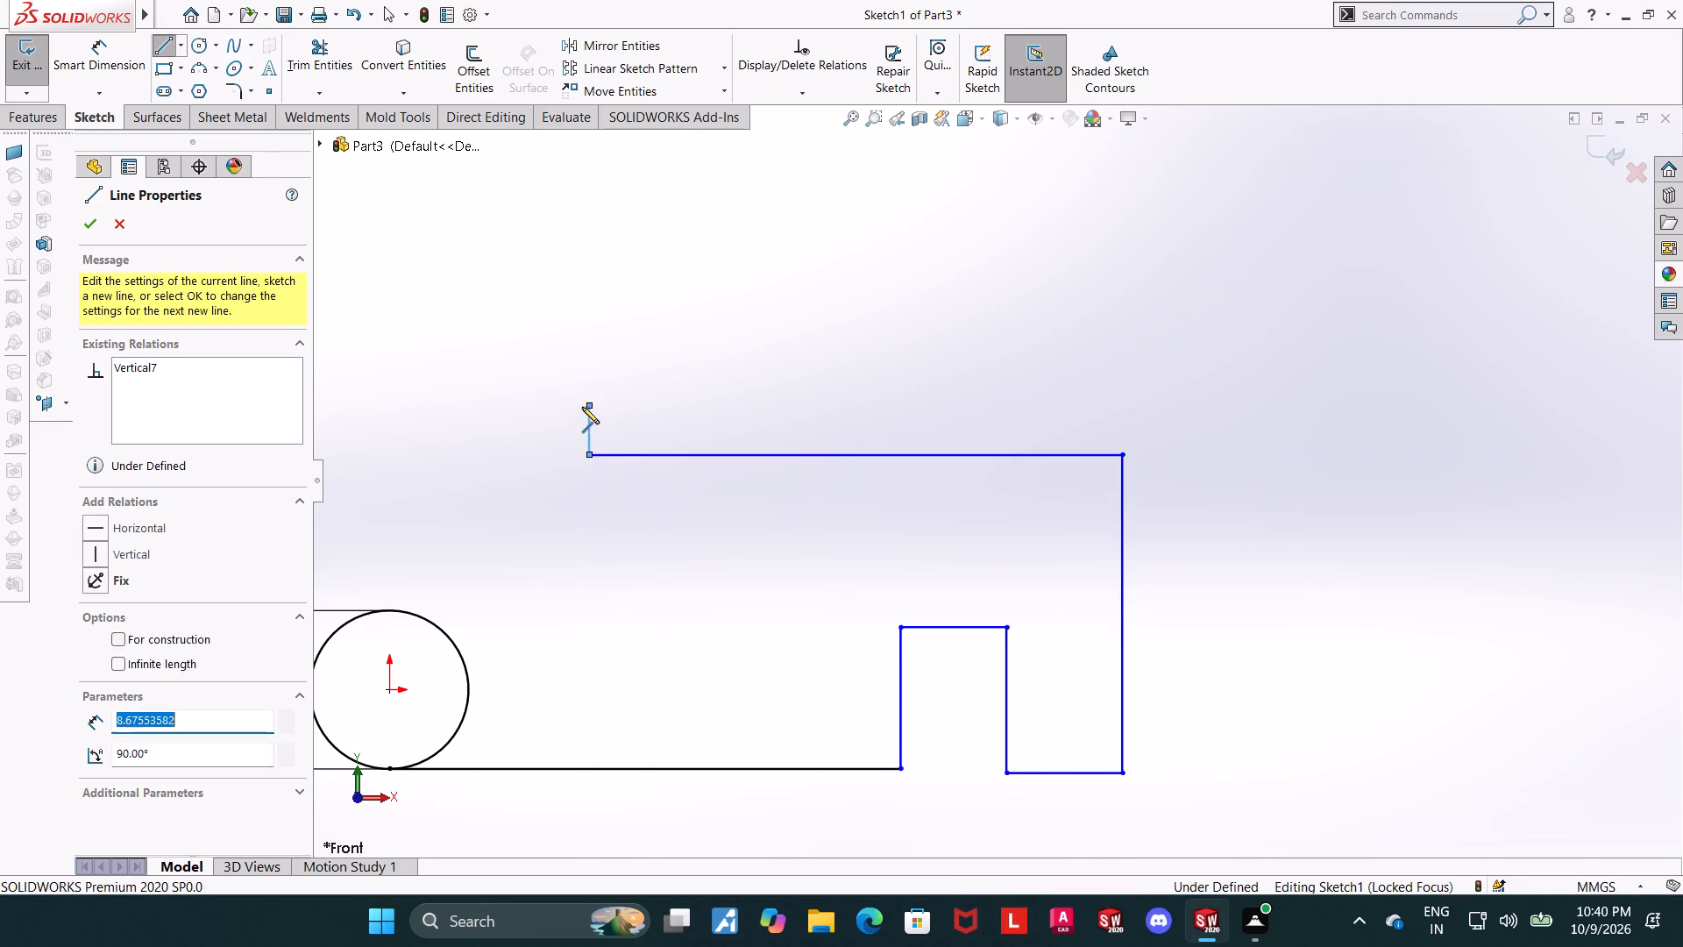
click(502, 405)
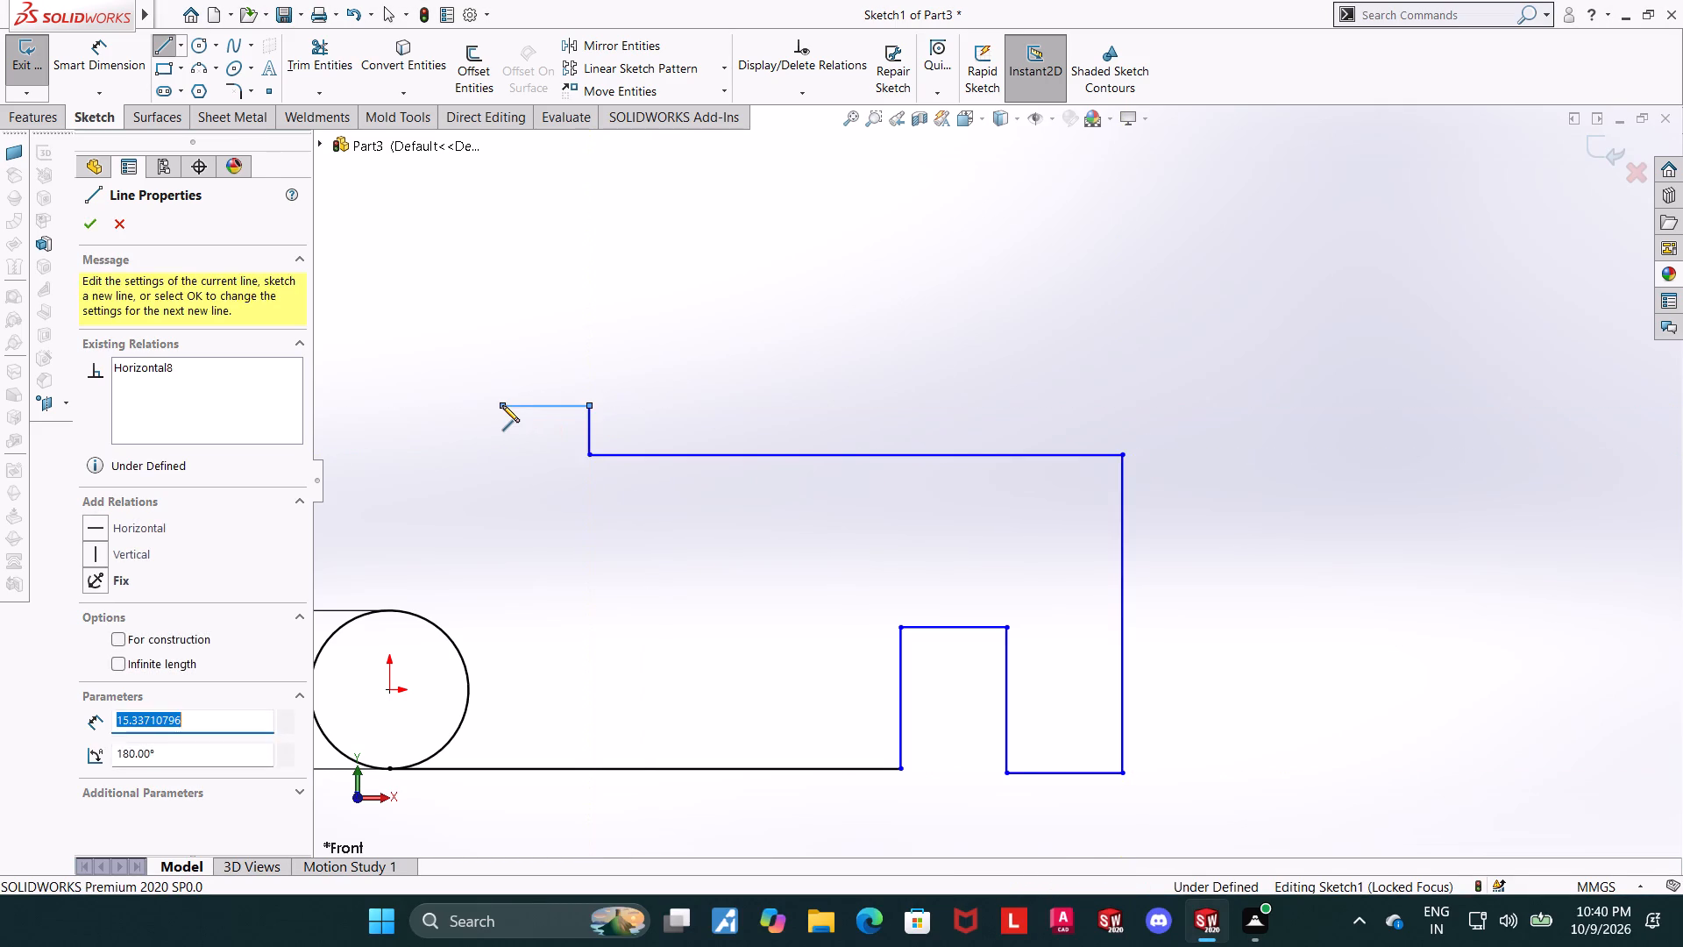
scroll(566, 409, up, 2)
key(Escape)
key(Escape)
Draw a slanted line from the profile's upper left end down to the circle's upper left side.
click(174, 42)
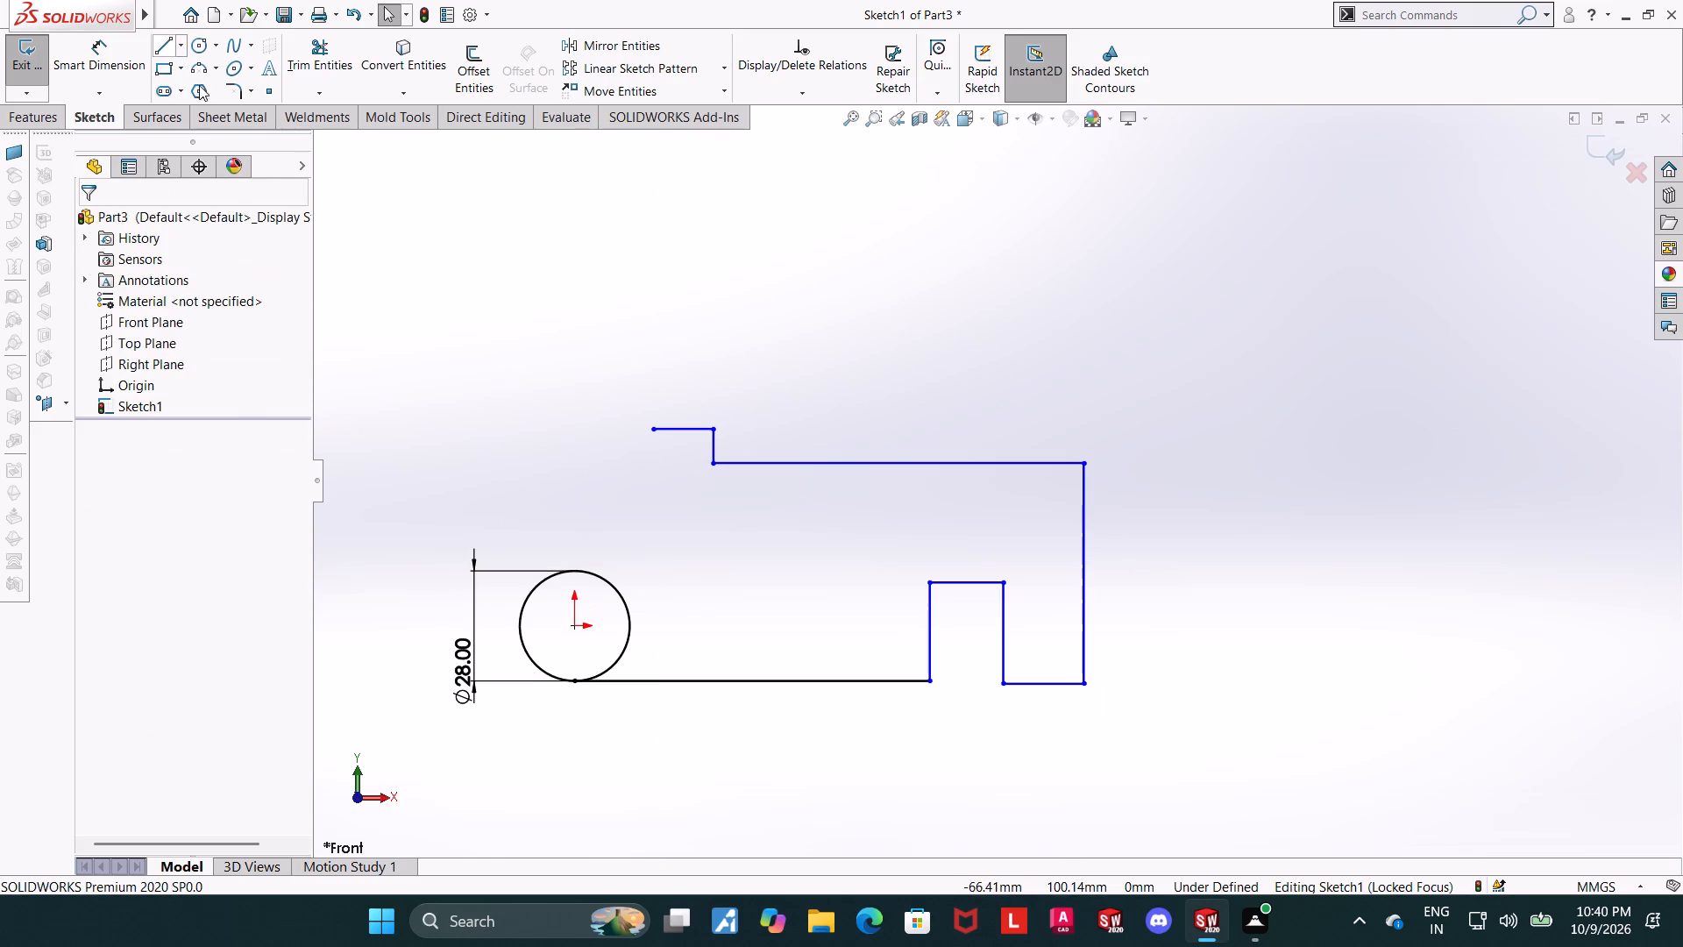
click(655, 431)
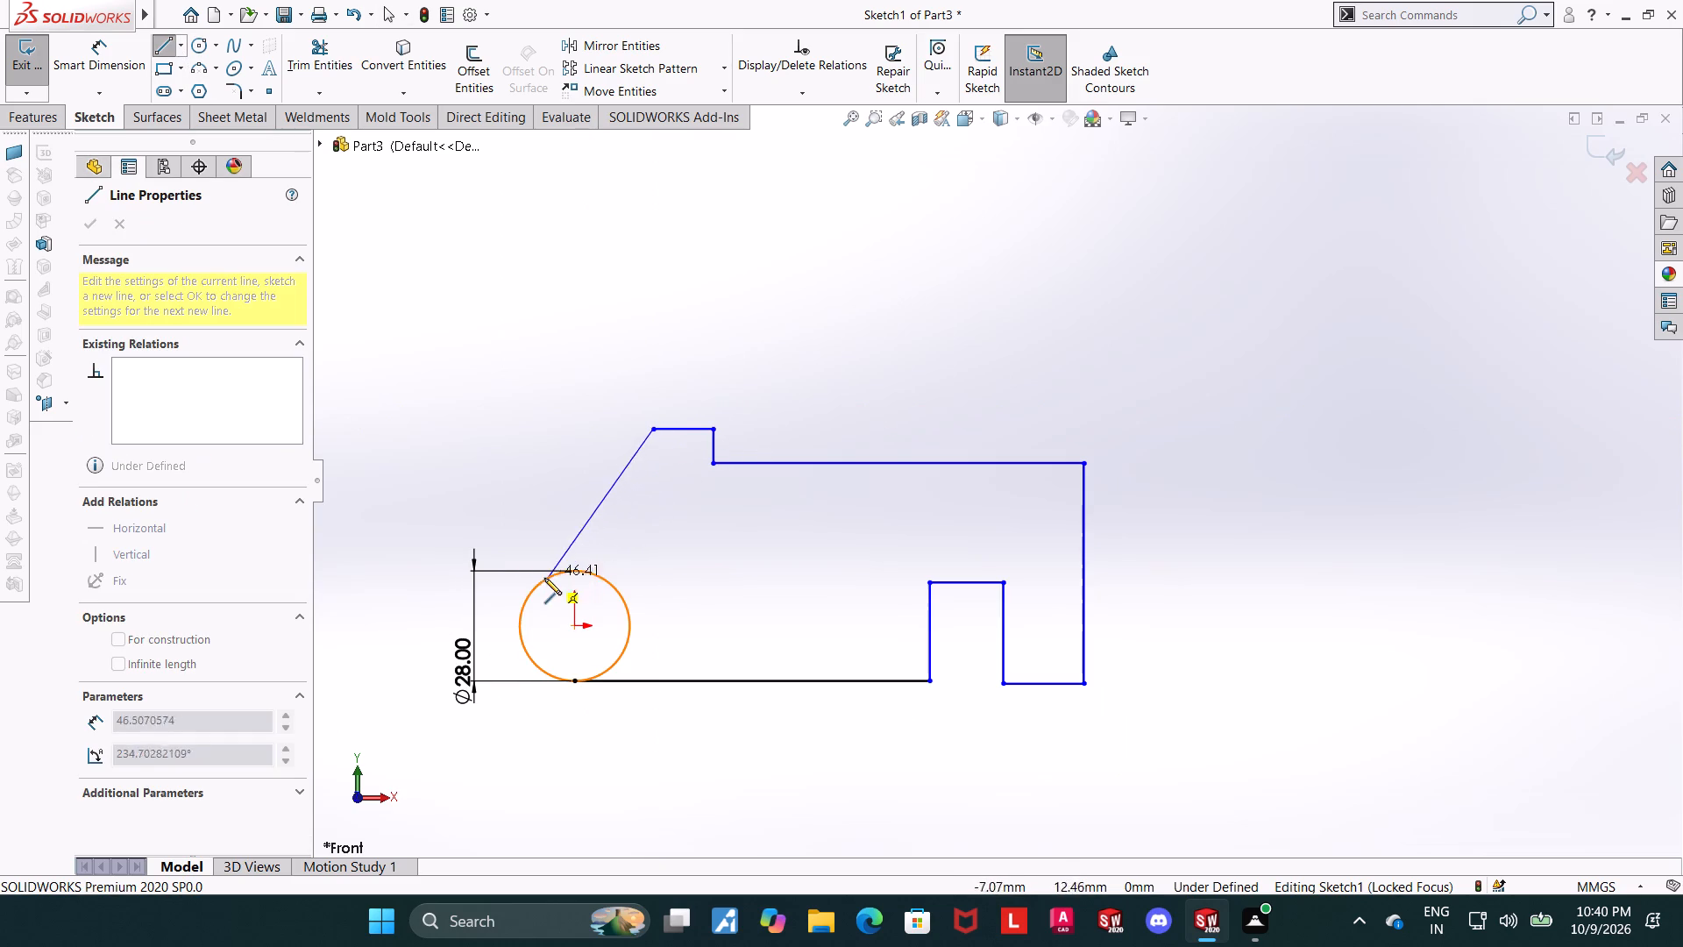
click(533, 588)
key(Escape)
Apply a tangent relation between the circle and the slanted line.
click(550, 577)
ctrl+click(565, 538)
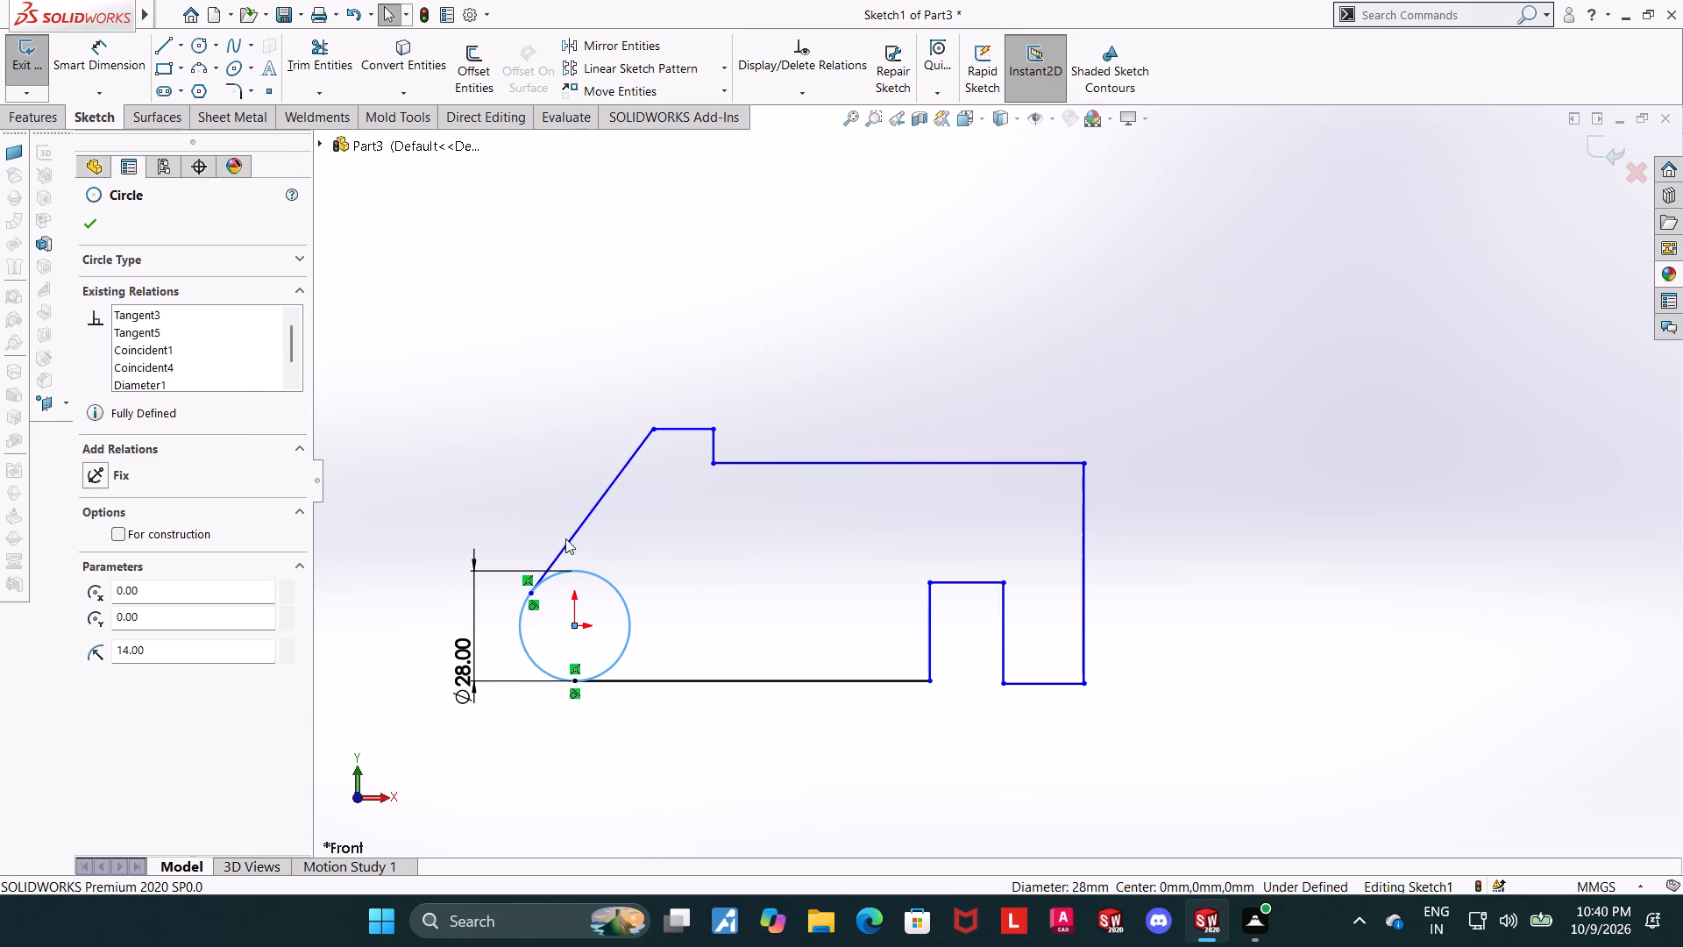
ctrl+click(571, 545)
click(105, 536)
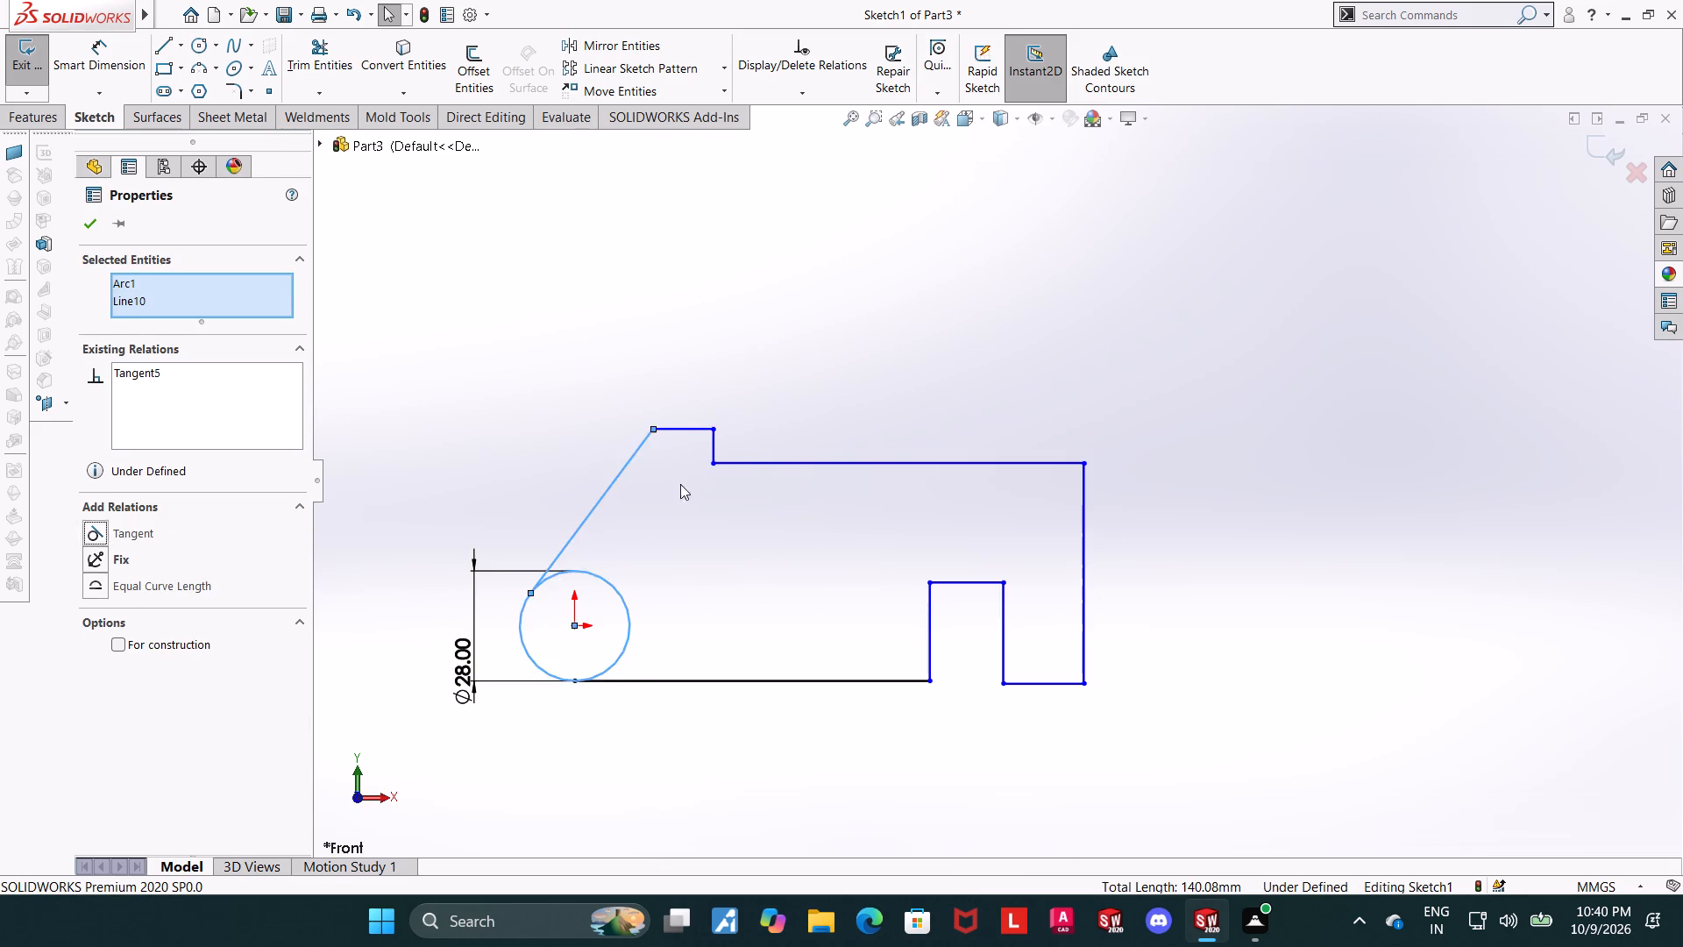
key(Escape)
key(Escape)
scroll(878, 473, up, 3)
scroll(861, 610, down, 2)
key(Escape)
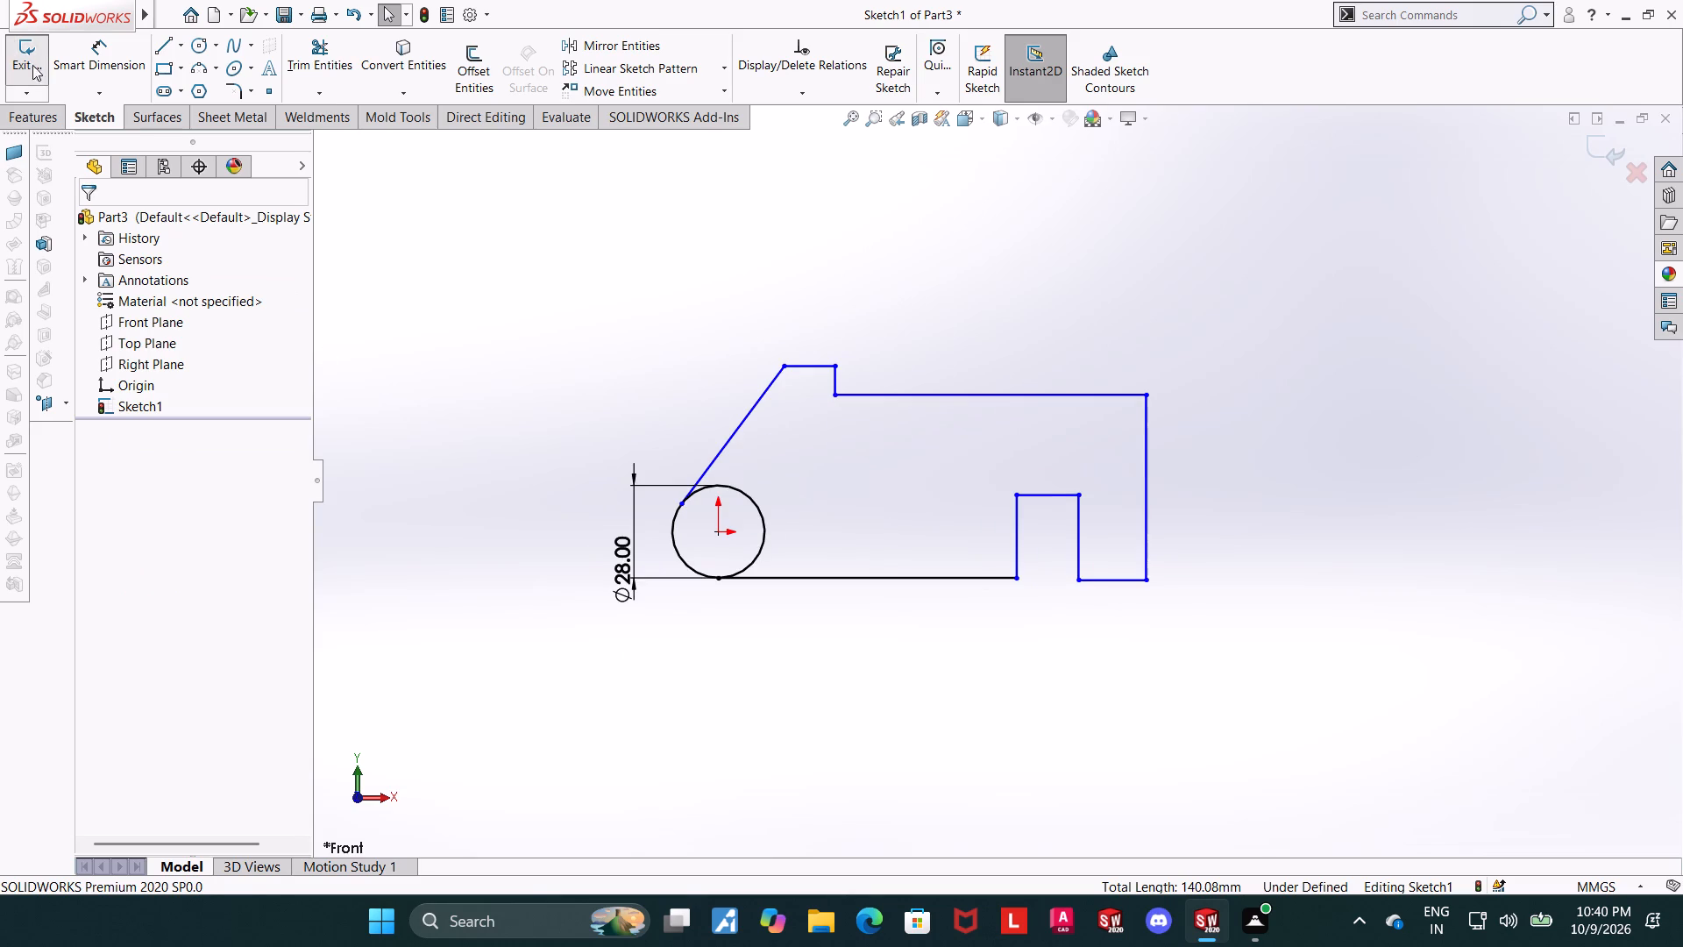
Dimension the bottom horizontal line running from the circle to the notch as 56 mm.
click(84, 66)
click(918, 581)
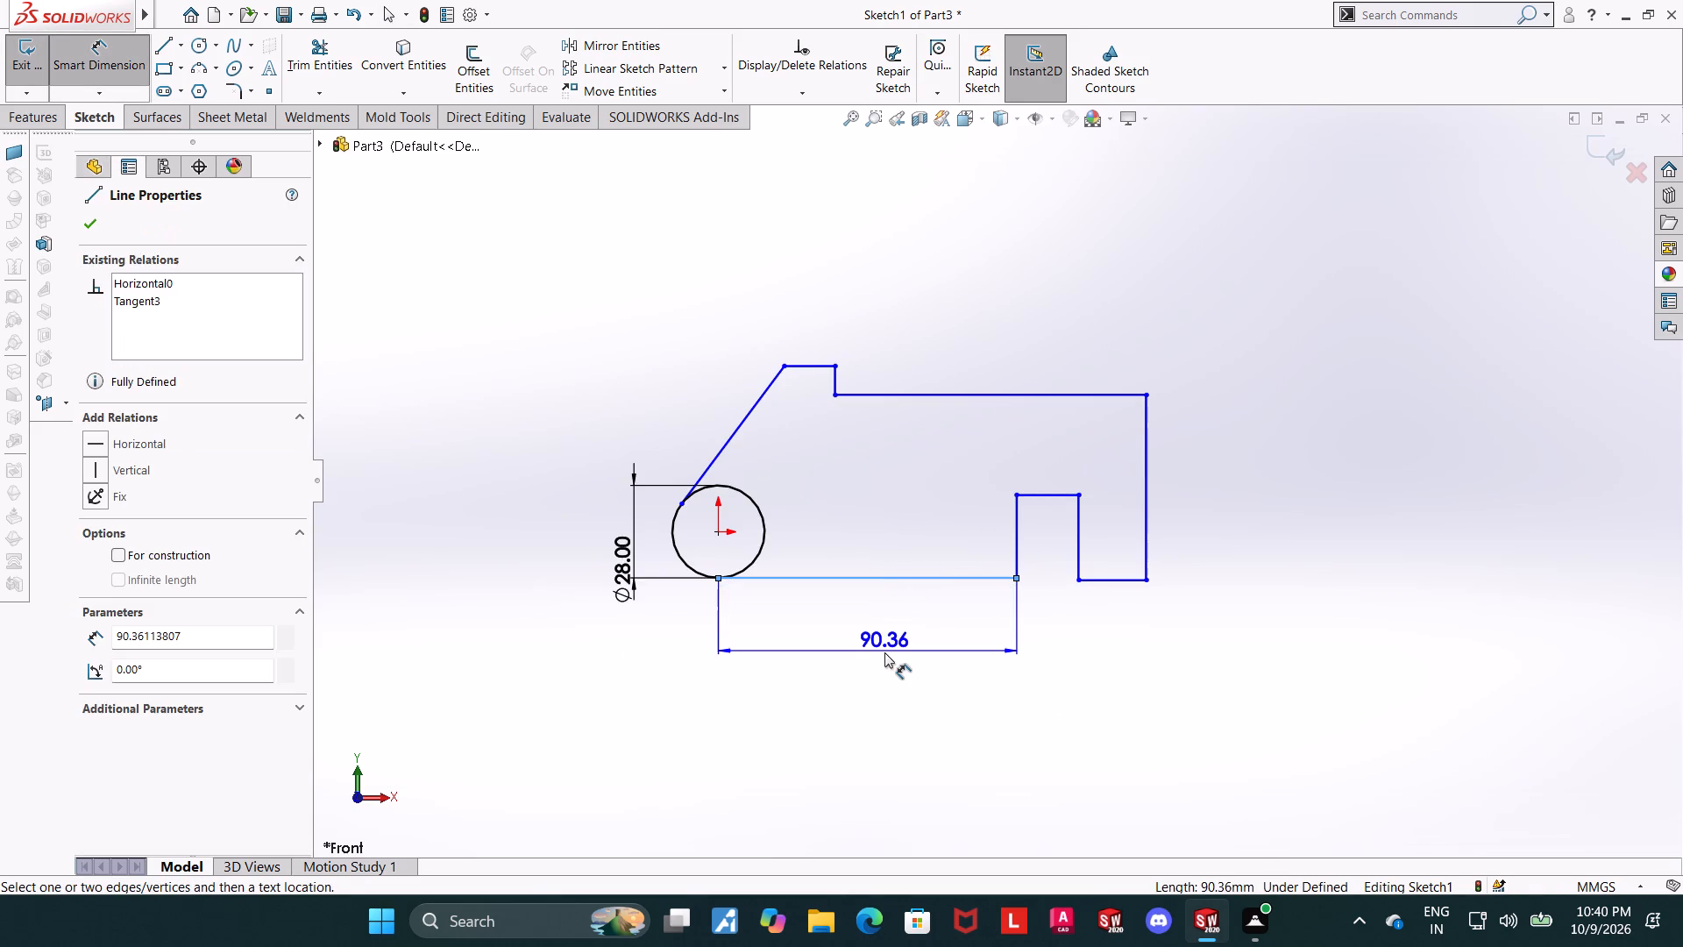
click(884, 652)
text(56)
key(Return)
key(Escape)
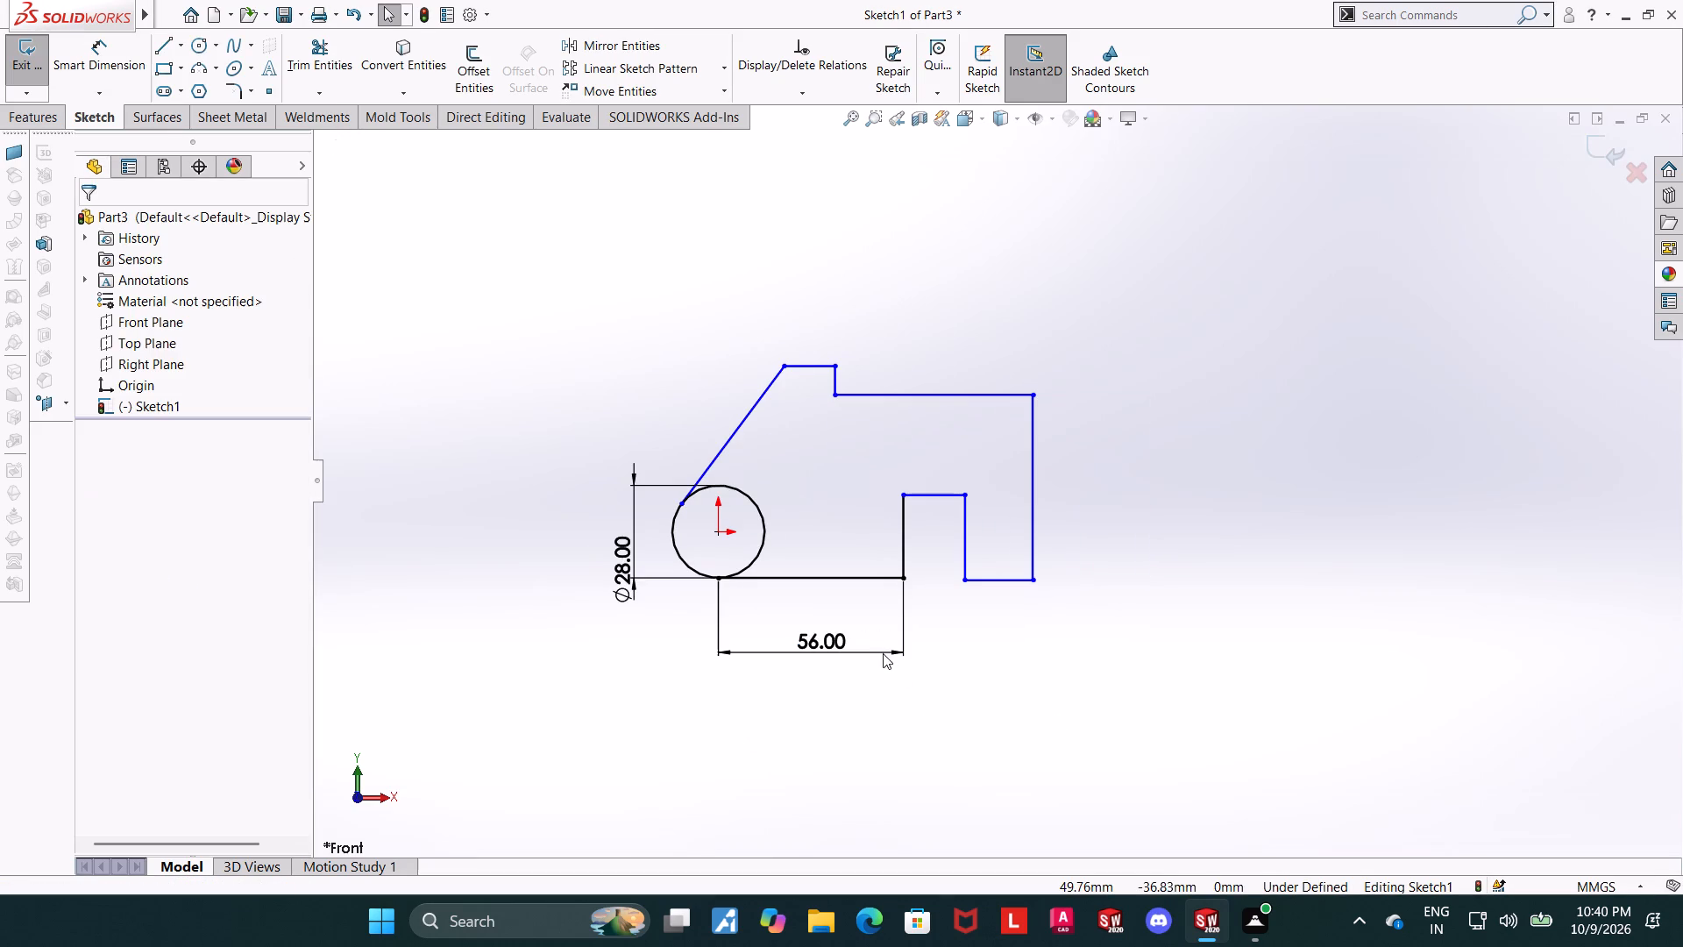
key(Escape)
Dimension the notch width between its two vertical sides as 20 mm.
click(66, 54)
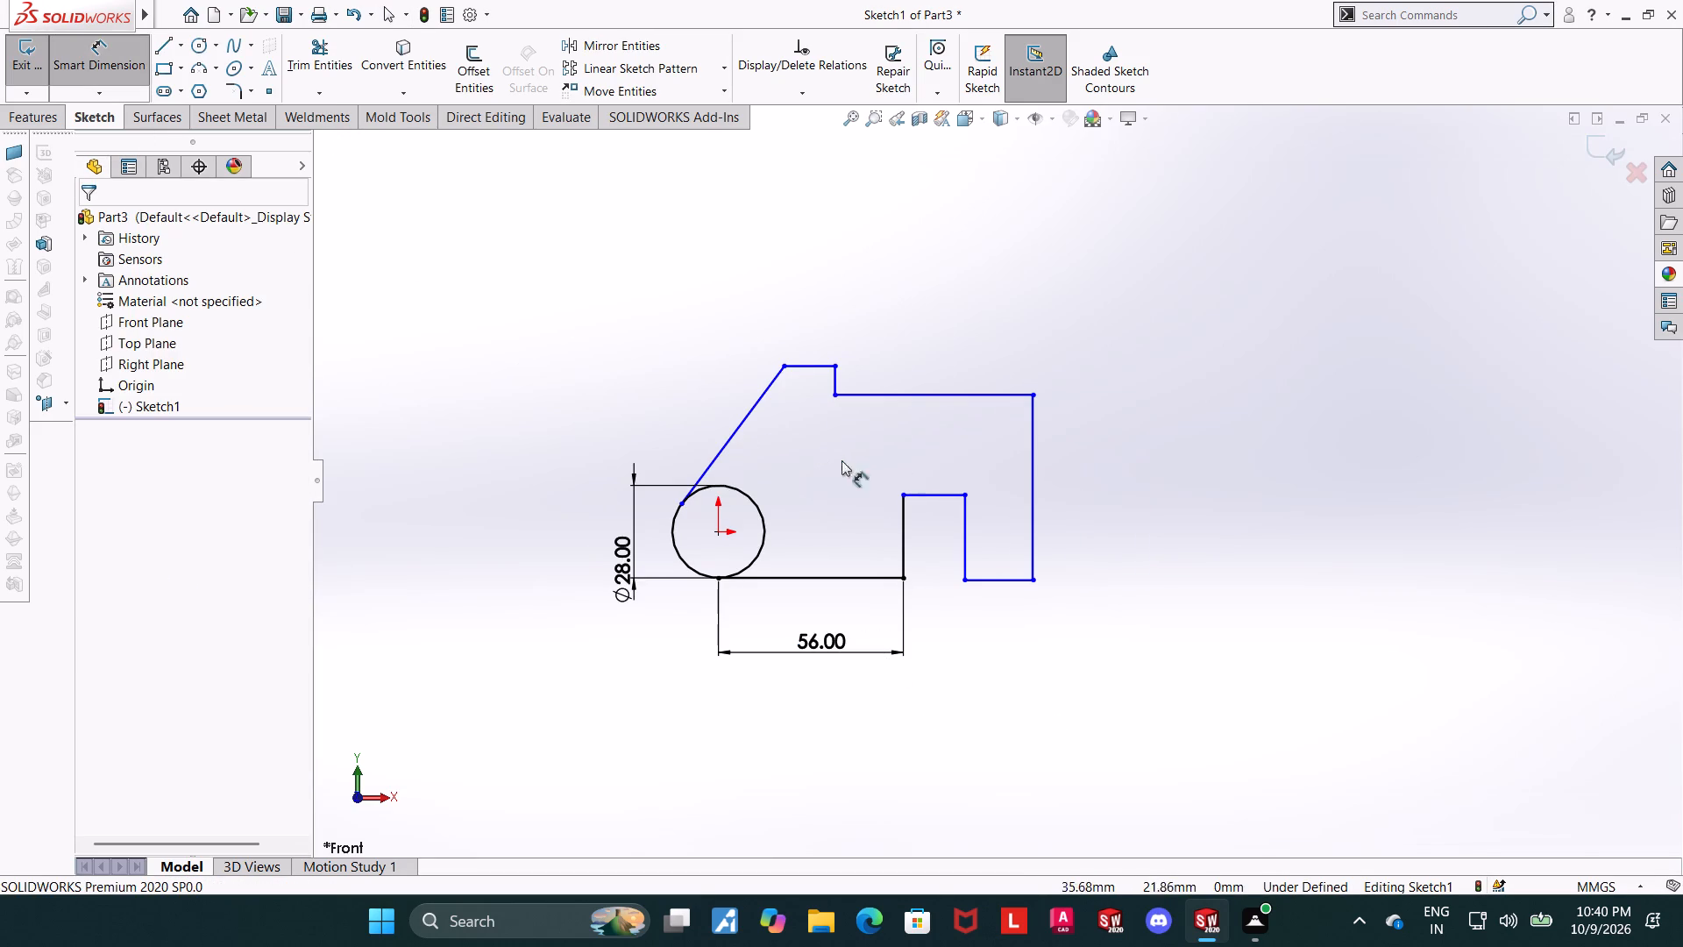
click(903, 533)
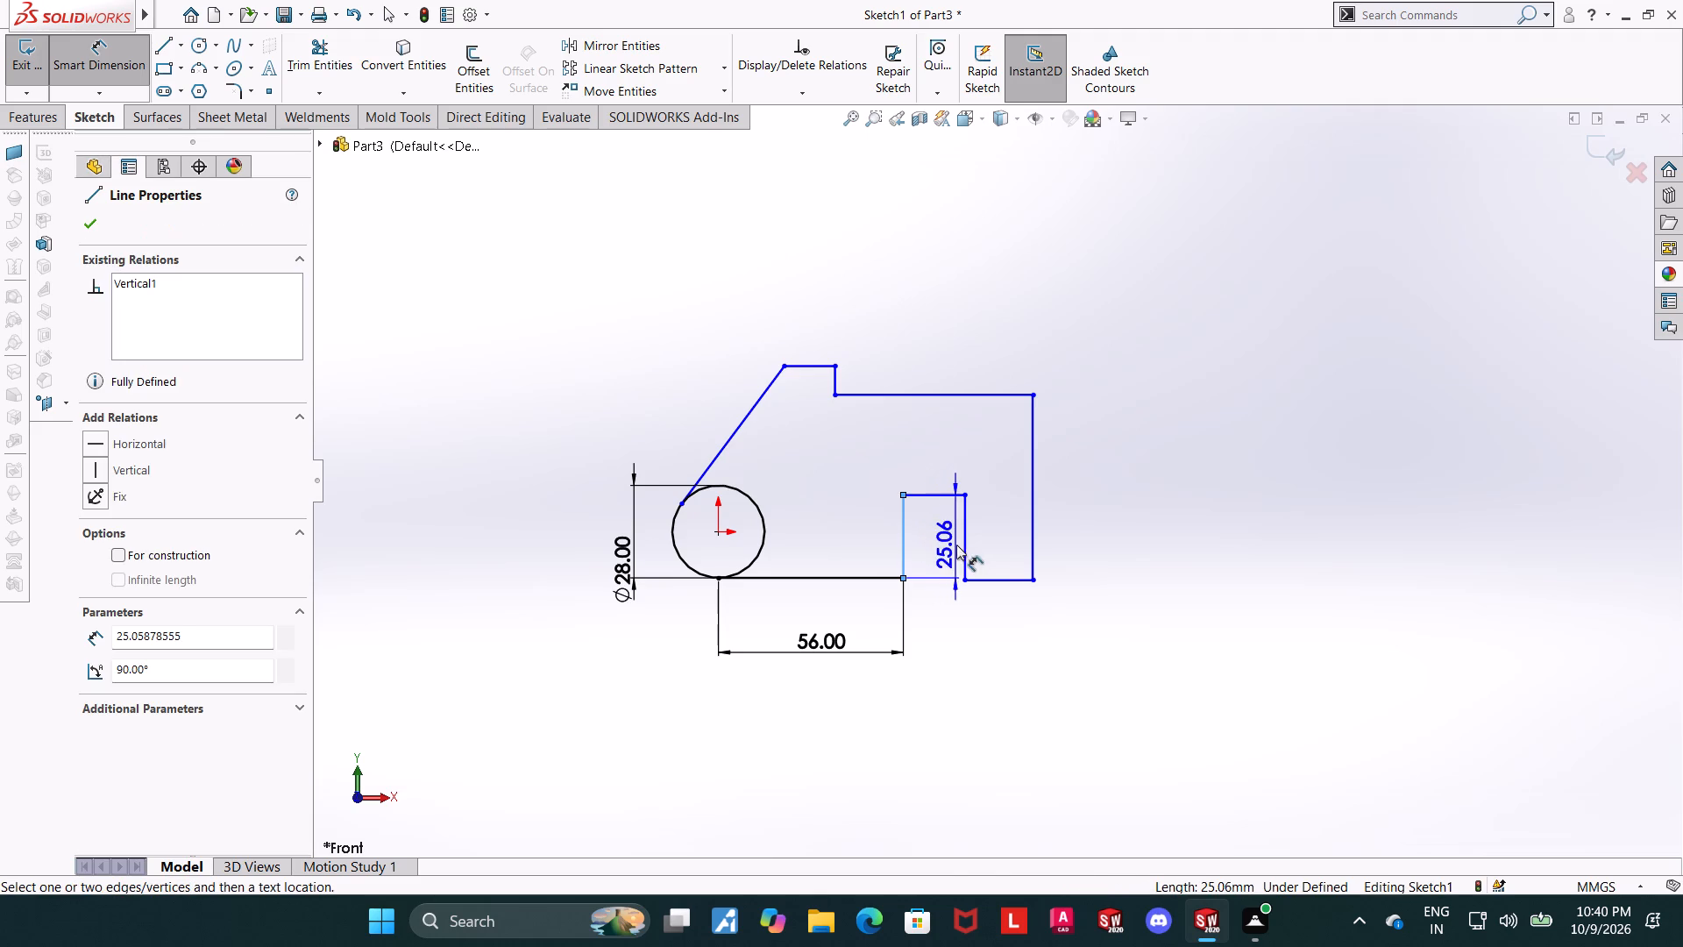
click(962, 546)
click(949, 601)
text(20)
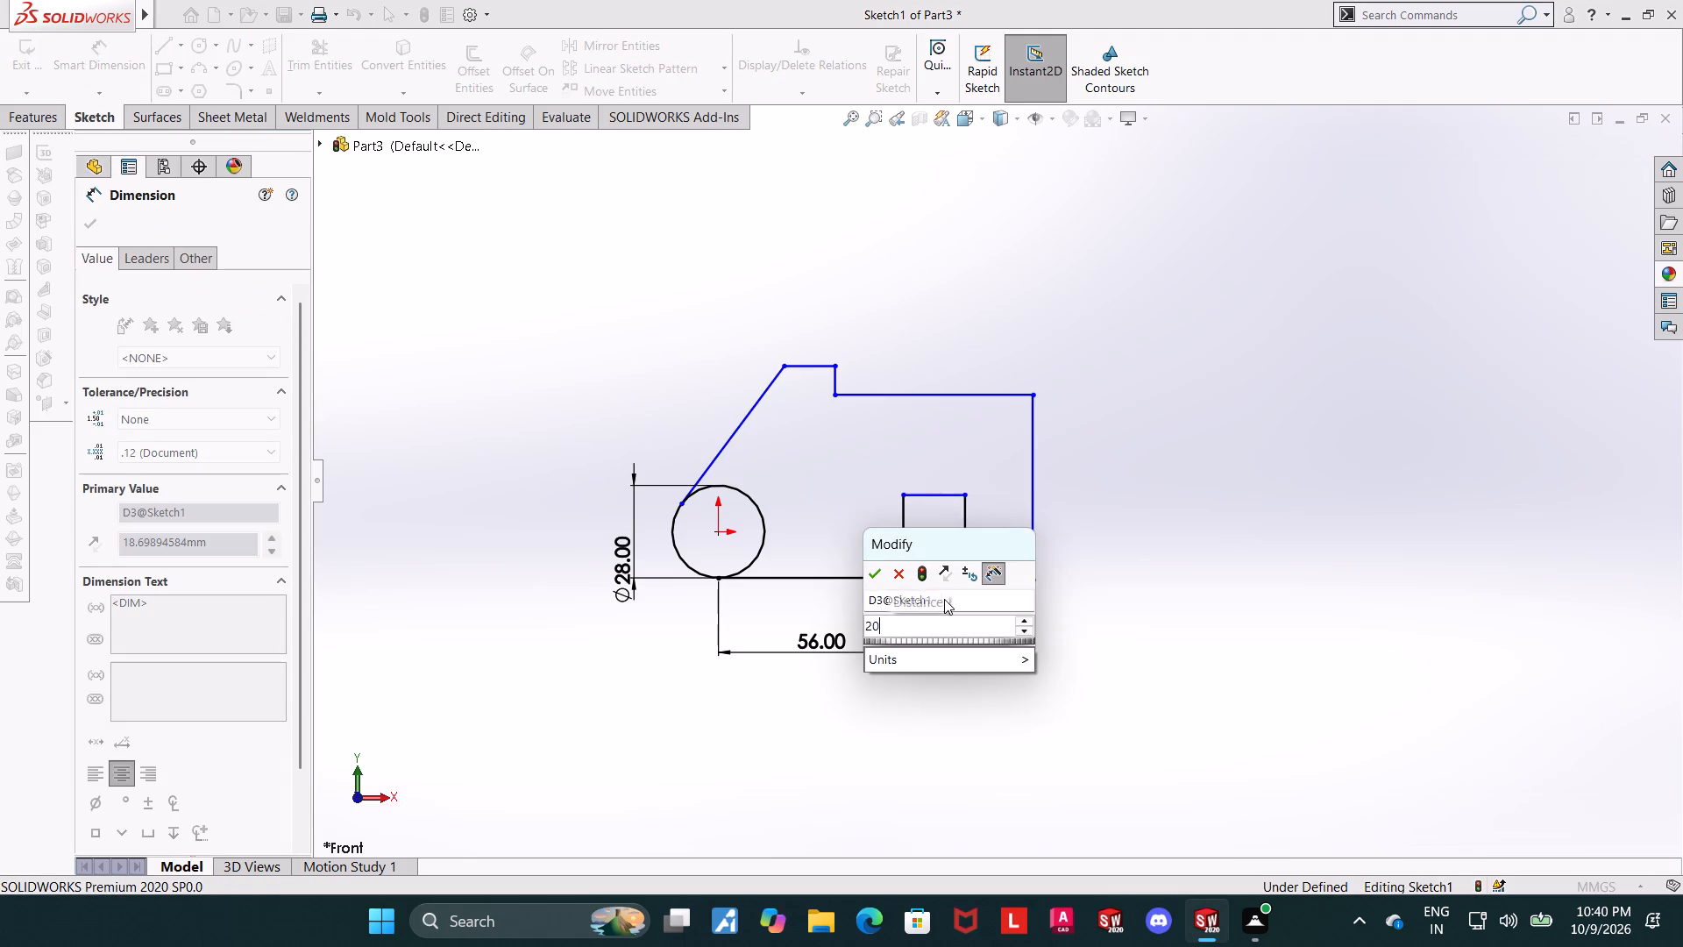
key(Return)
key(Escape)
Dimension the short bottom horizontal line on the far side of the notch as 20 mm.
click(75, 44)
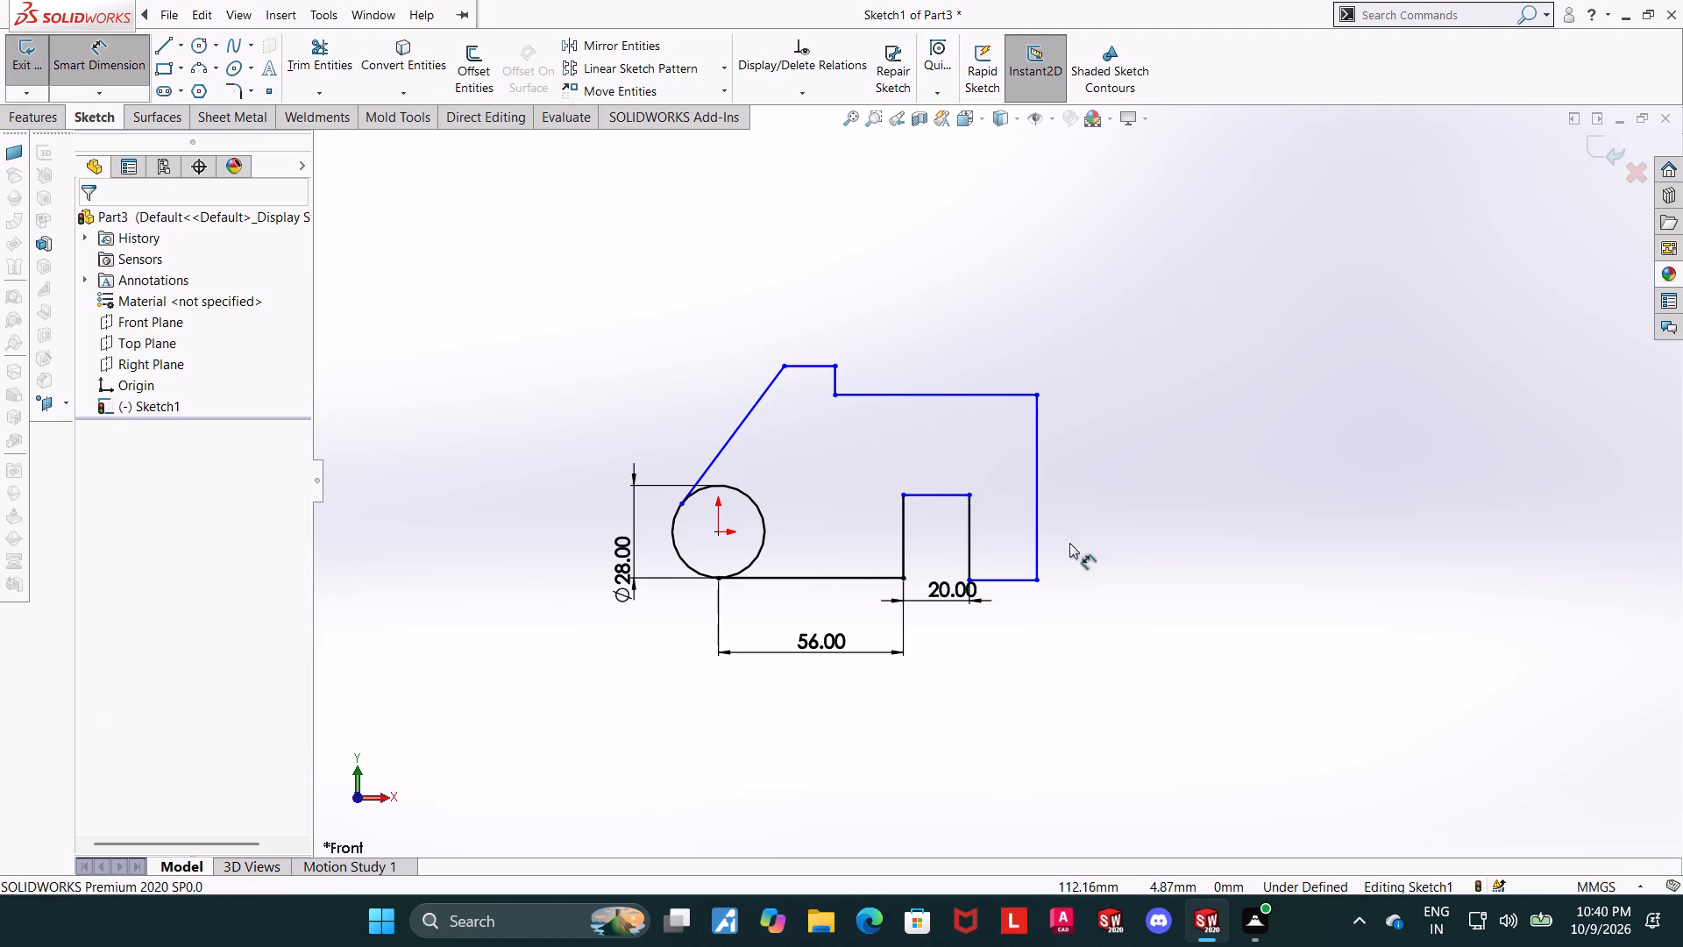
click(1025, 580)
click(1026, 605)
text(20)
key(Return)
key(Escape)
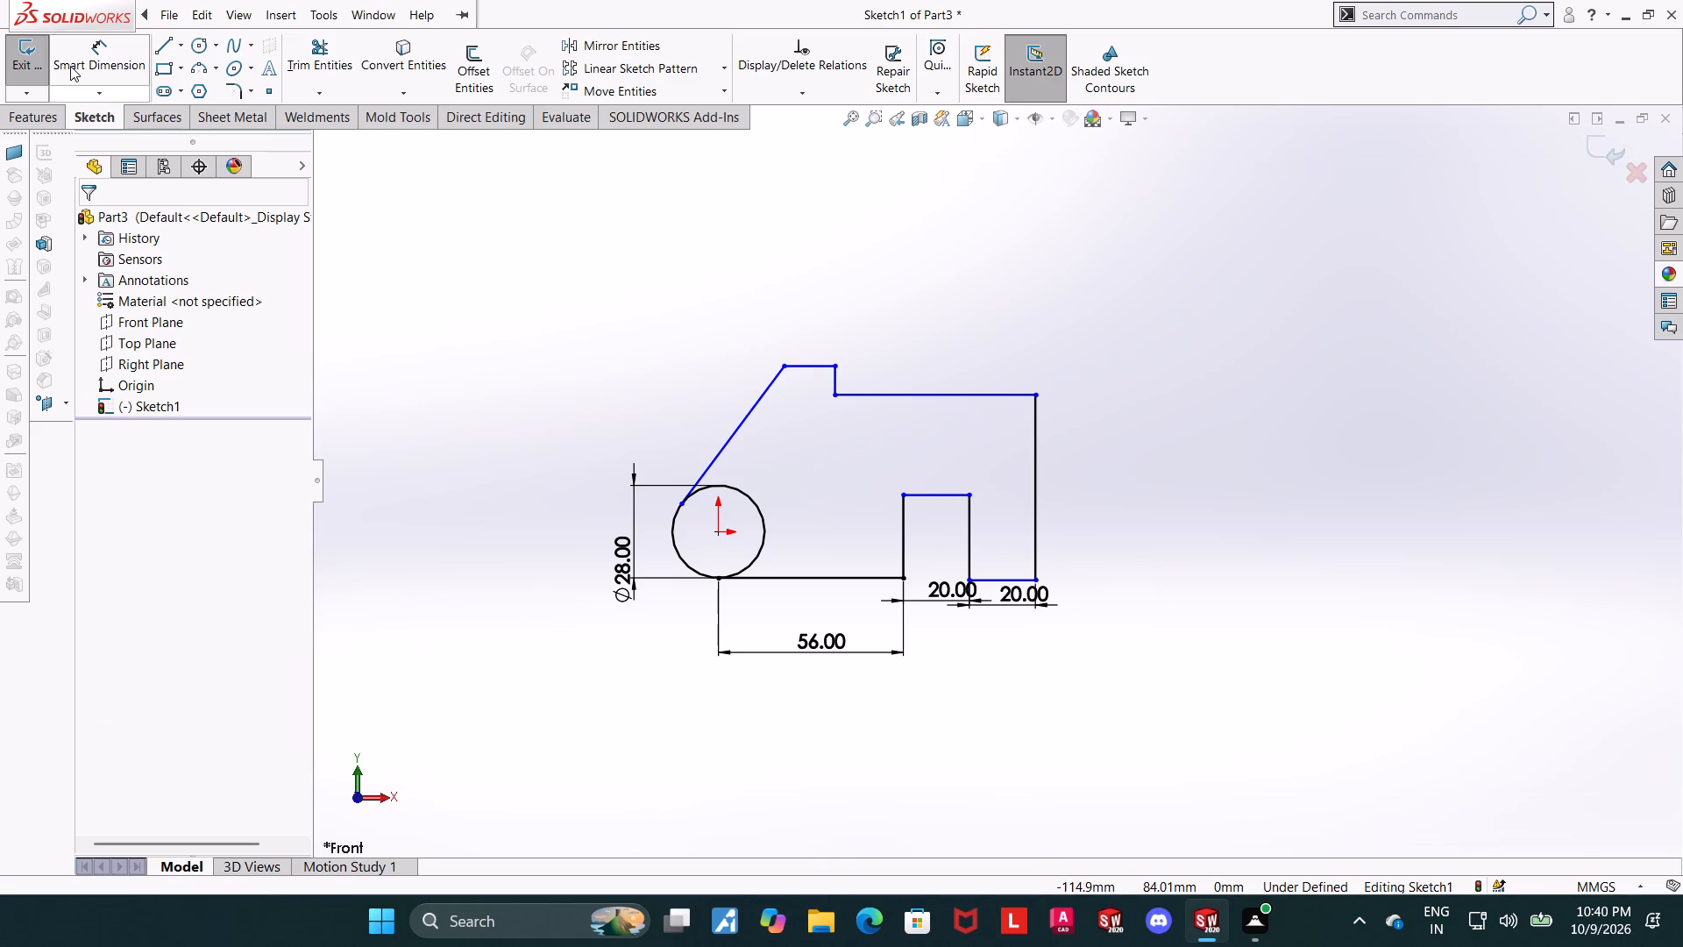
Dimension the profile's outer vertical line at the end opposite the circle as 35 mm.
click(70, 66)
click(1040, 481)
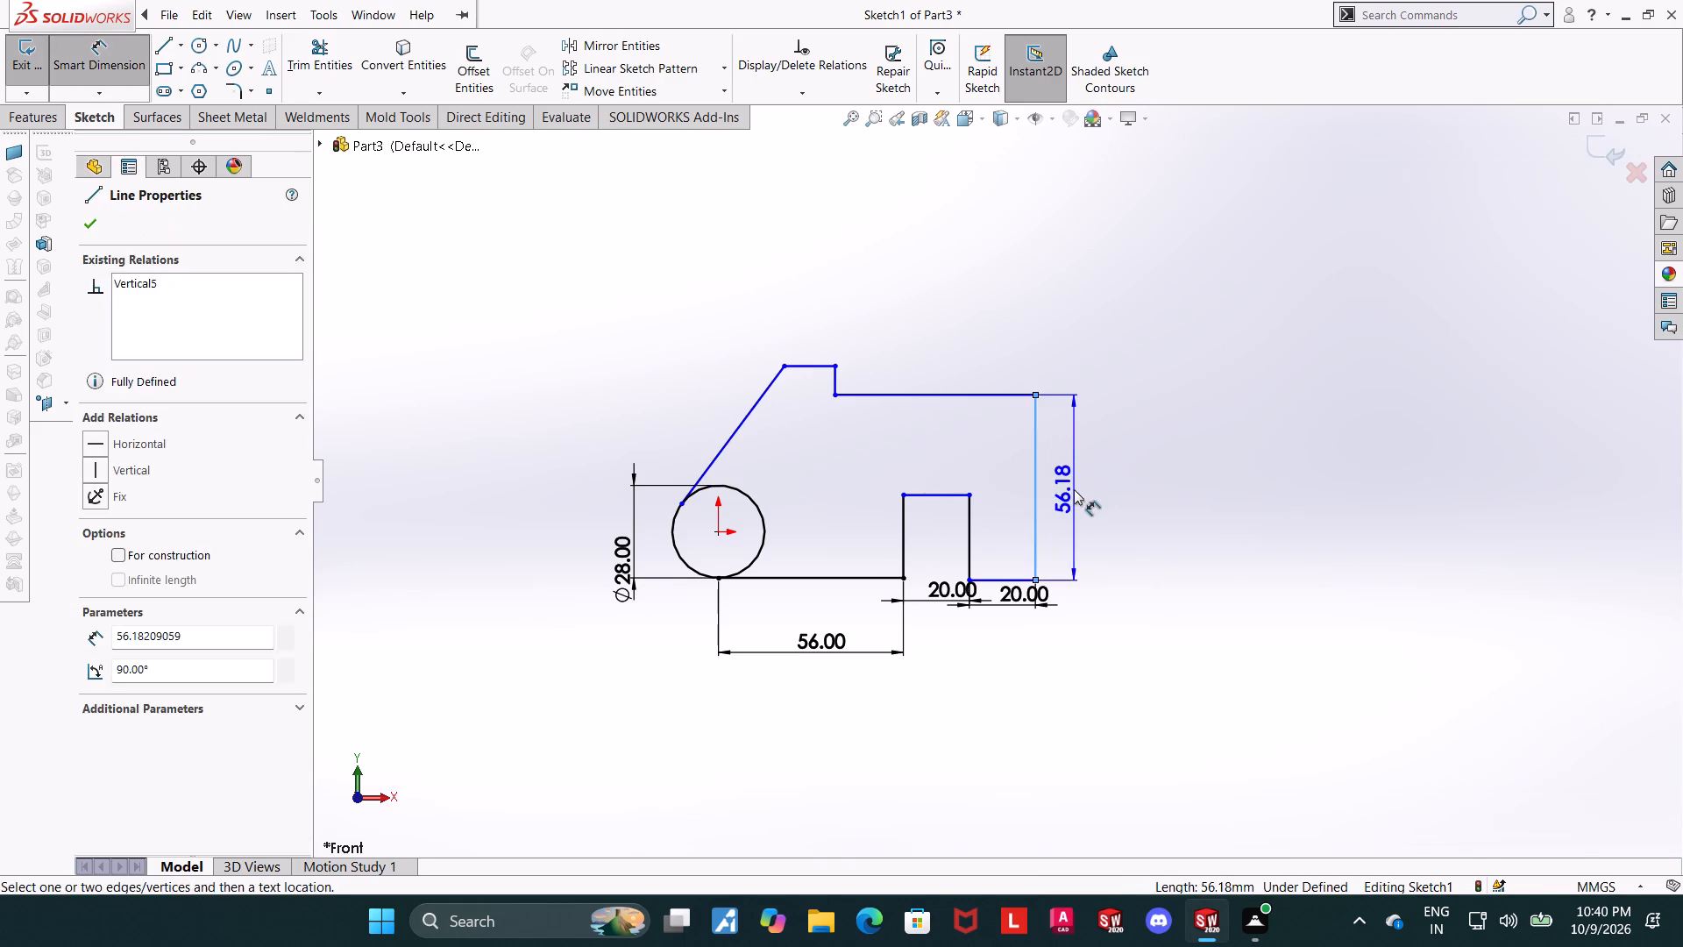
click(1074, 489)
text(35)
key(Return)
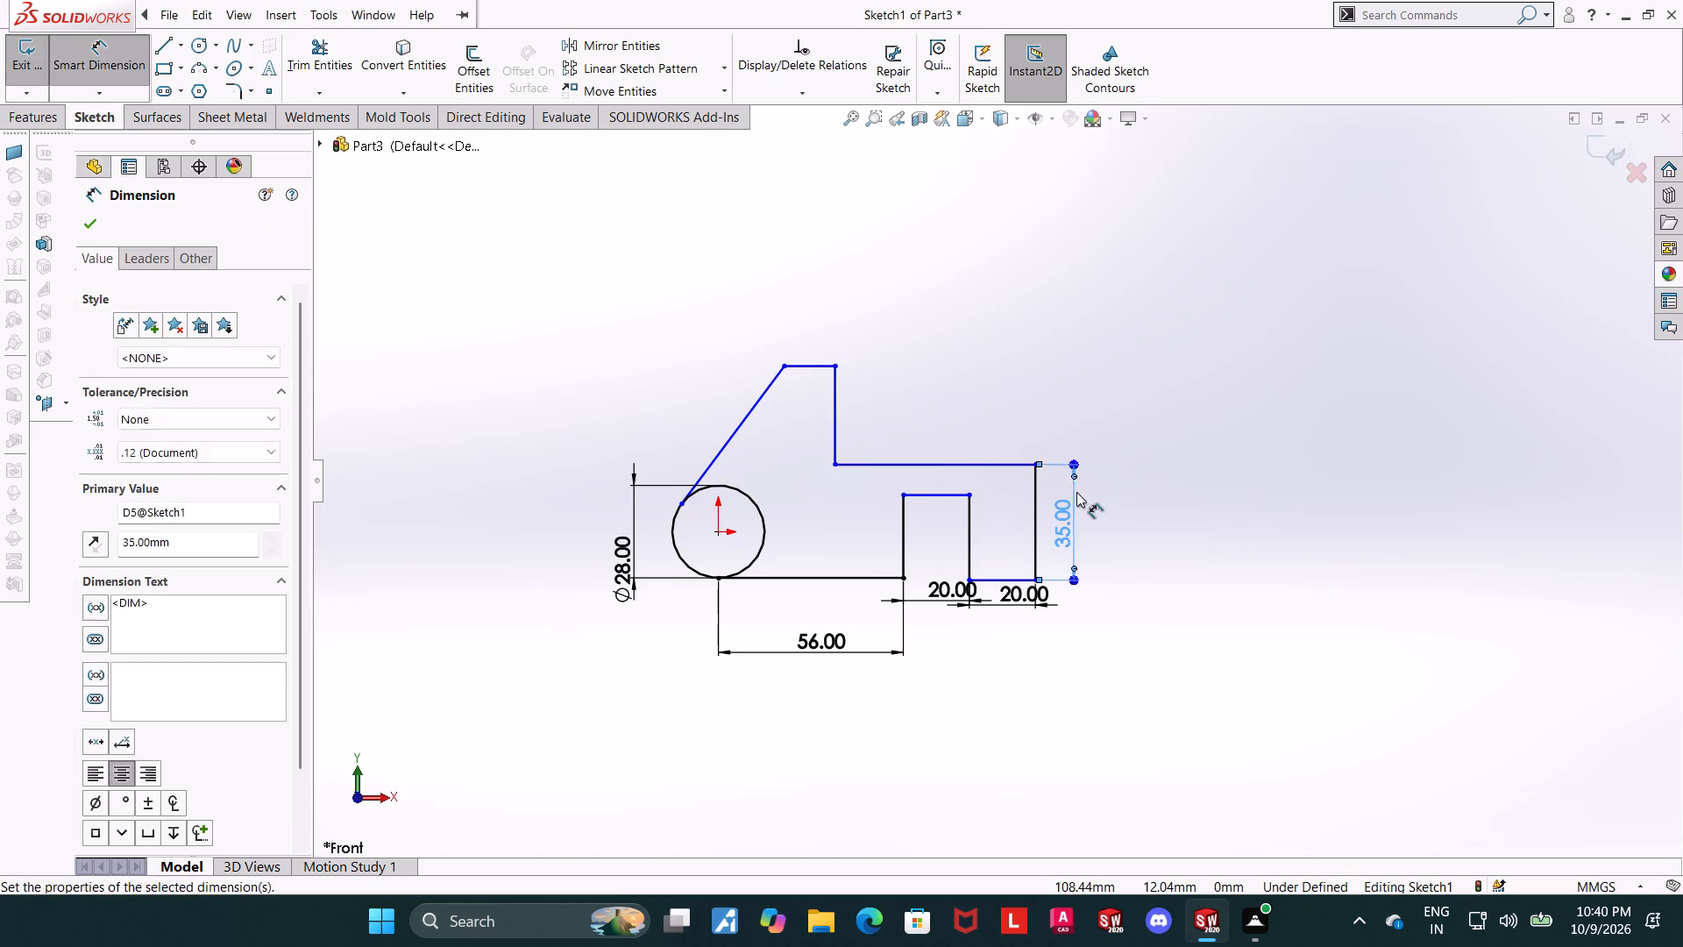
key(Escape)
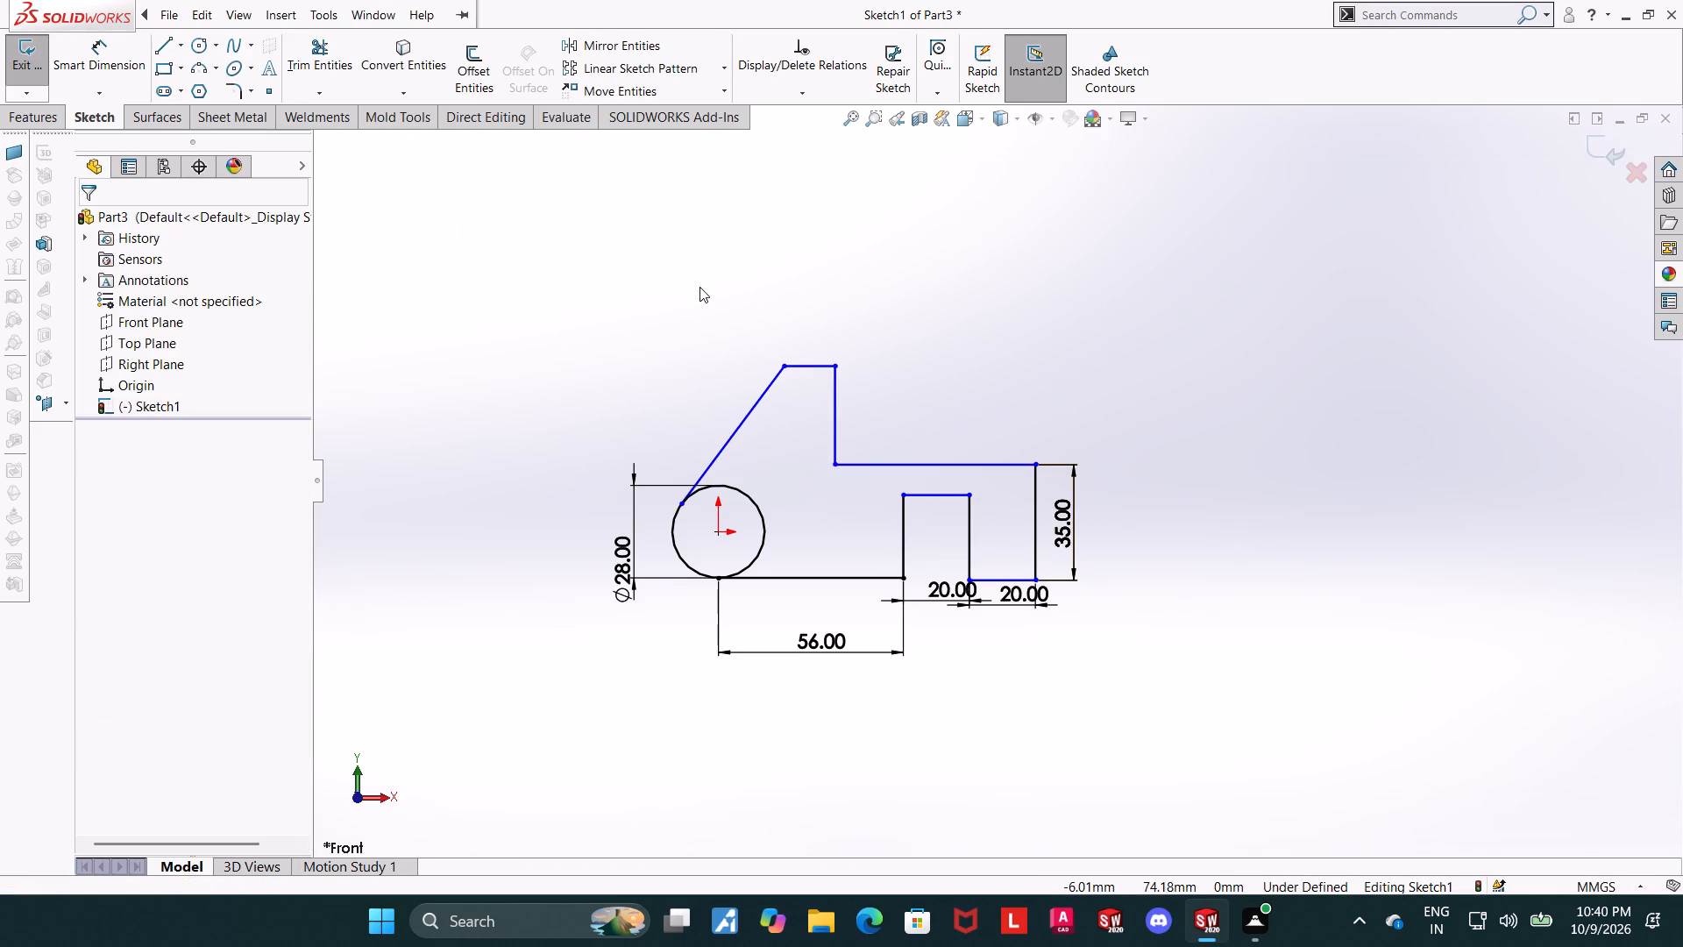
Dimension the vertical distance between the short top line and the long upper horizontal line as 15 mm.
drag(77, 45, 86, 46)
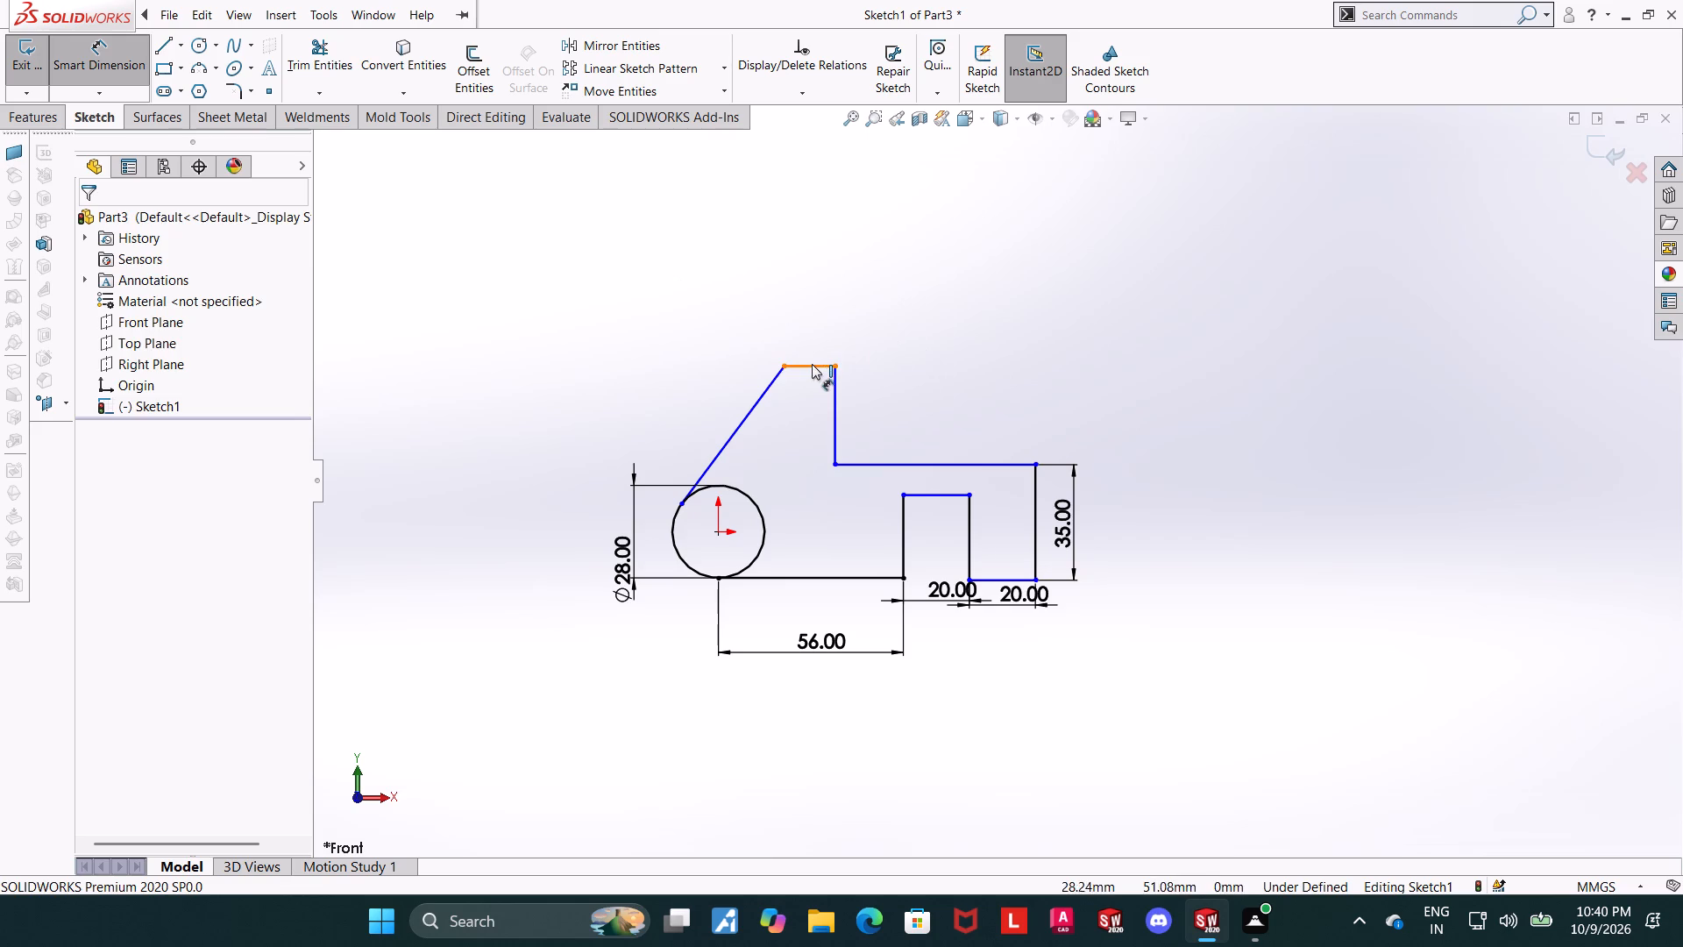
click(812, 364)
click(864, 460)
click(879, 437)
key(1)
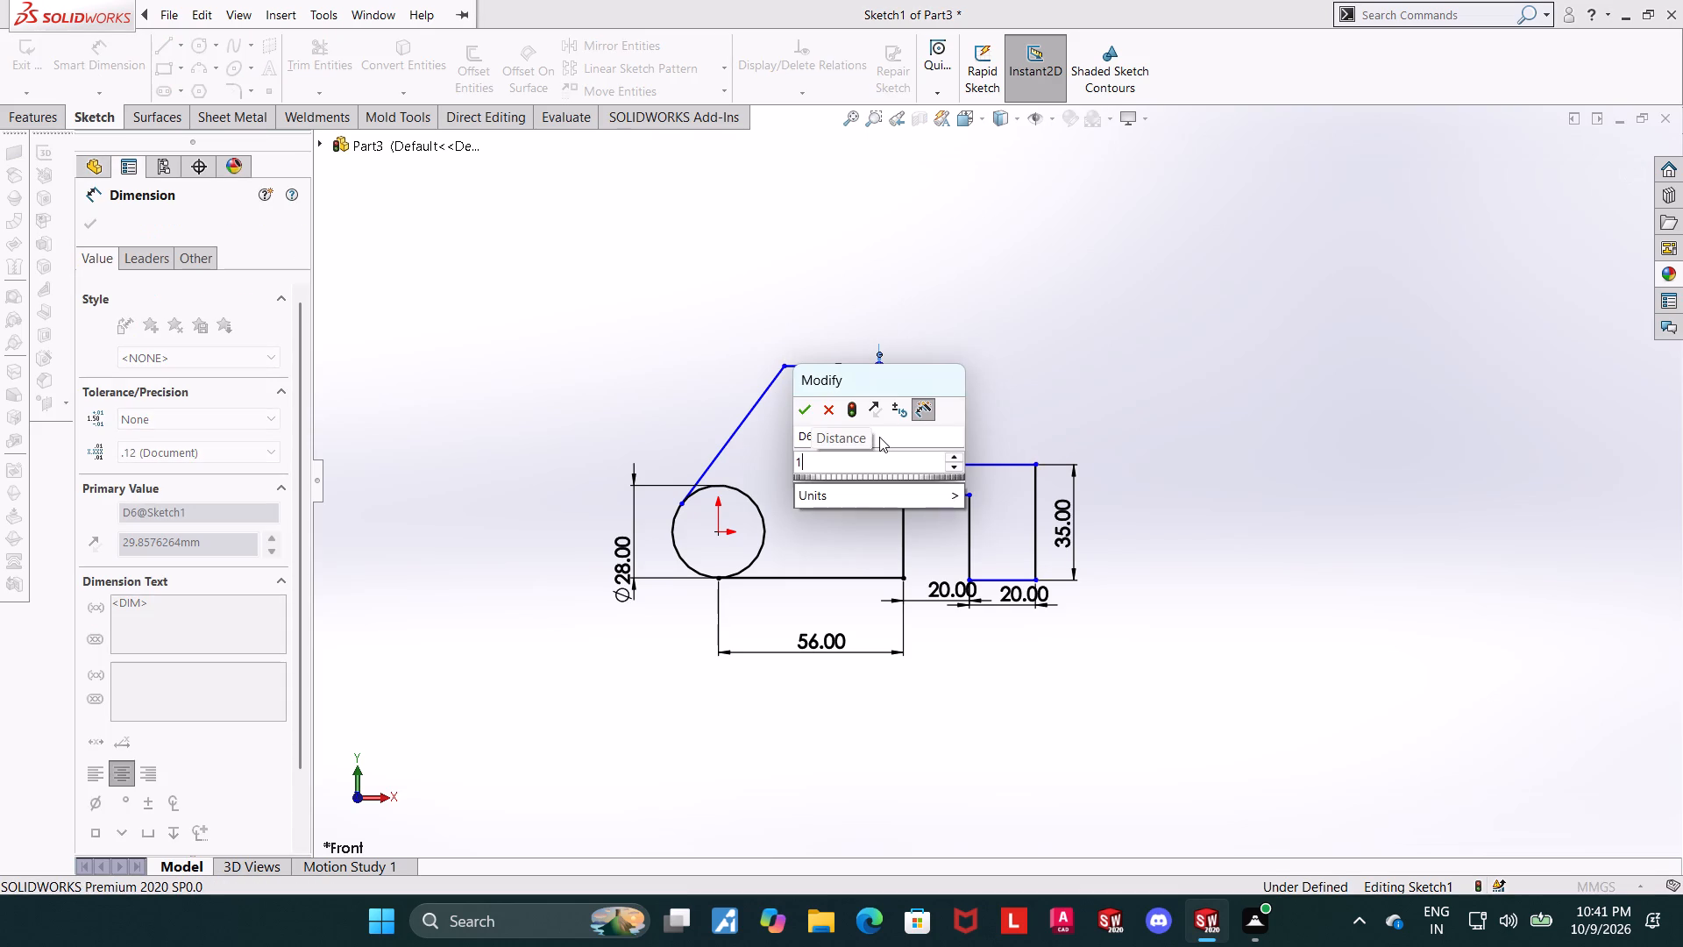
key(5)
key(Return)
key(Escape)
key(Escape)
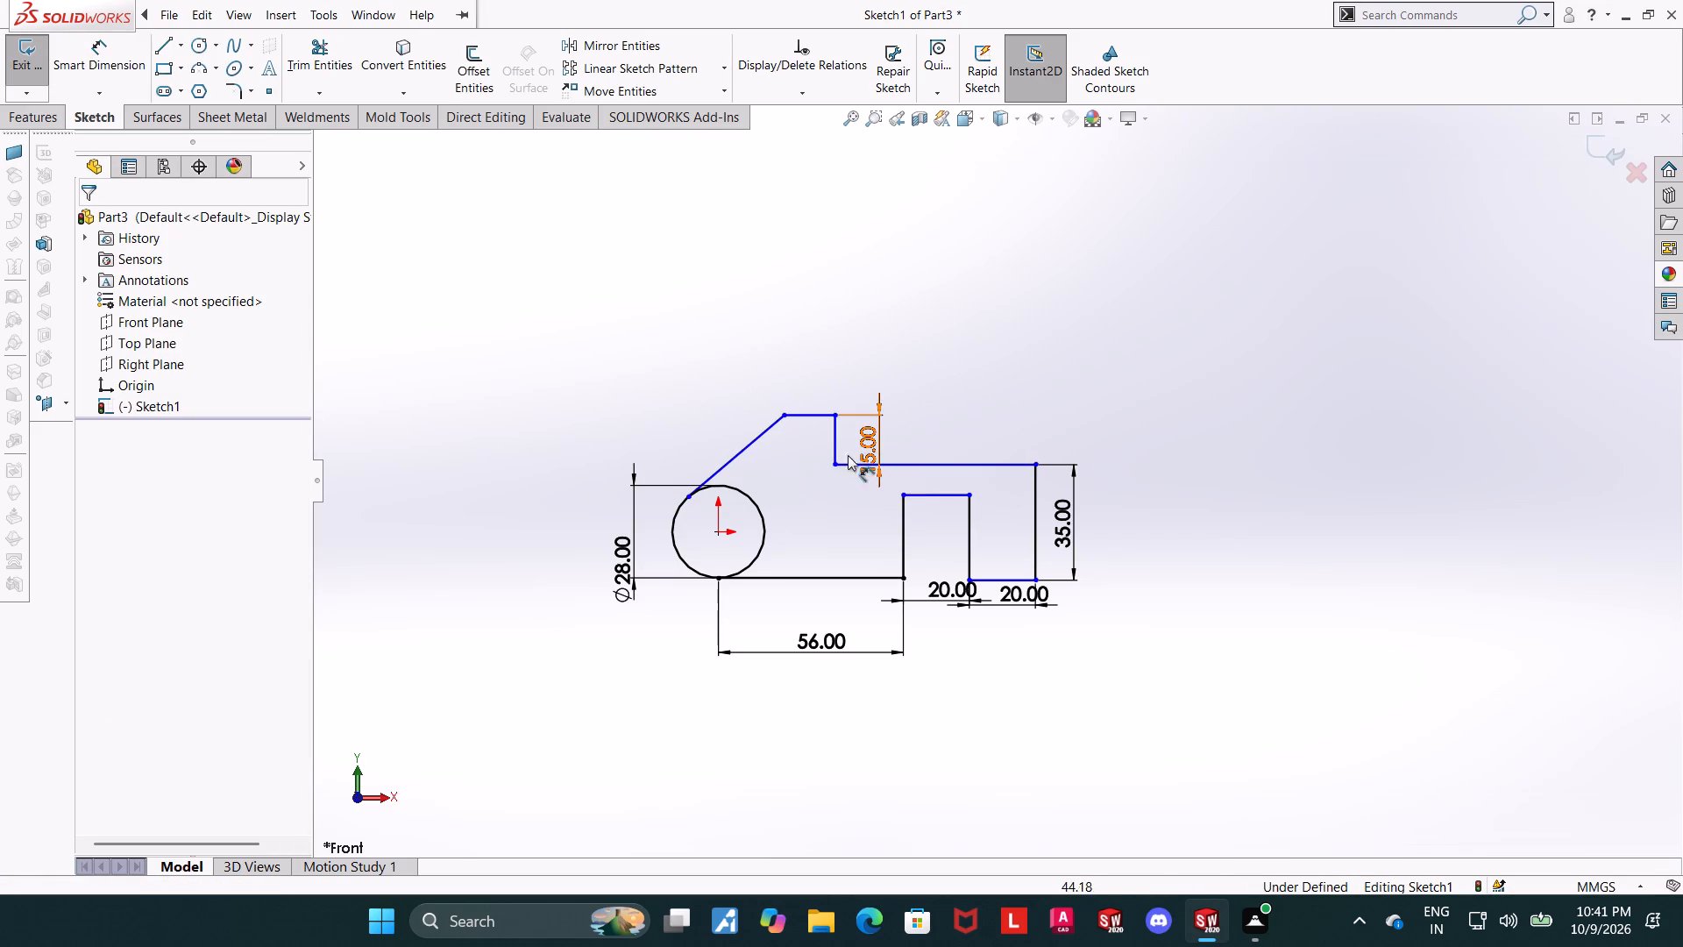
Try to add a relation between the slanted line's lower endpoint and the circle.
scroll(820, 484, down, 1)
key(Escape)
key(Escape)
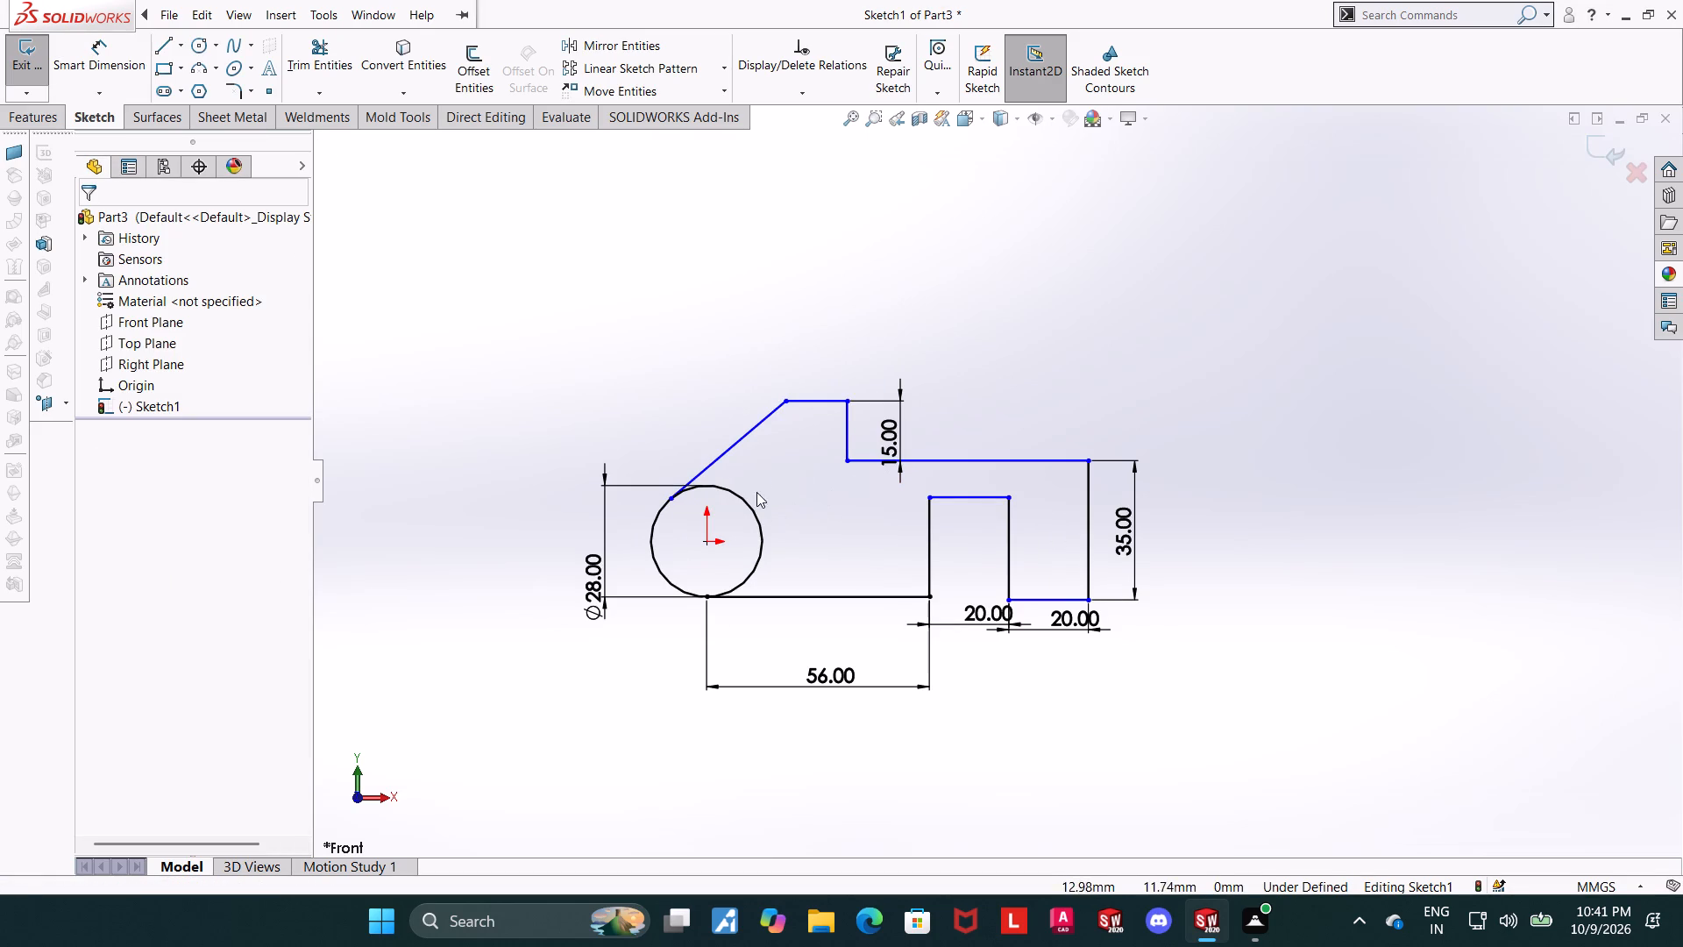
click(732, 490)
ctrl+click(725, 453)
key(Escape)
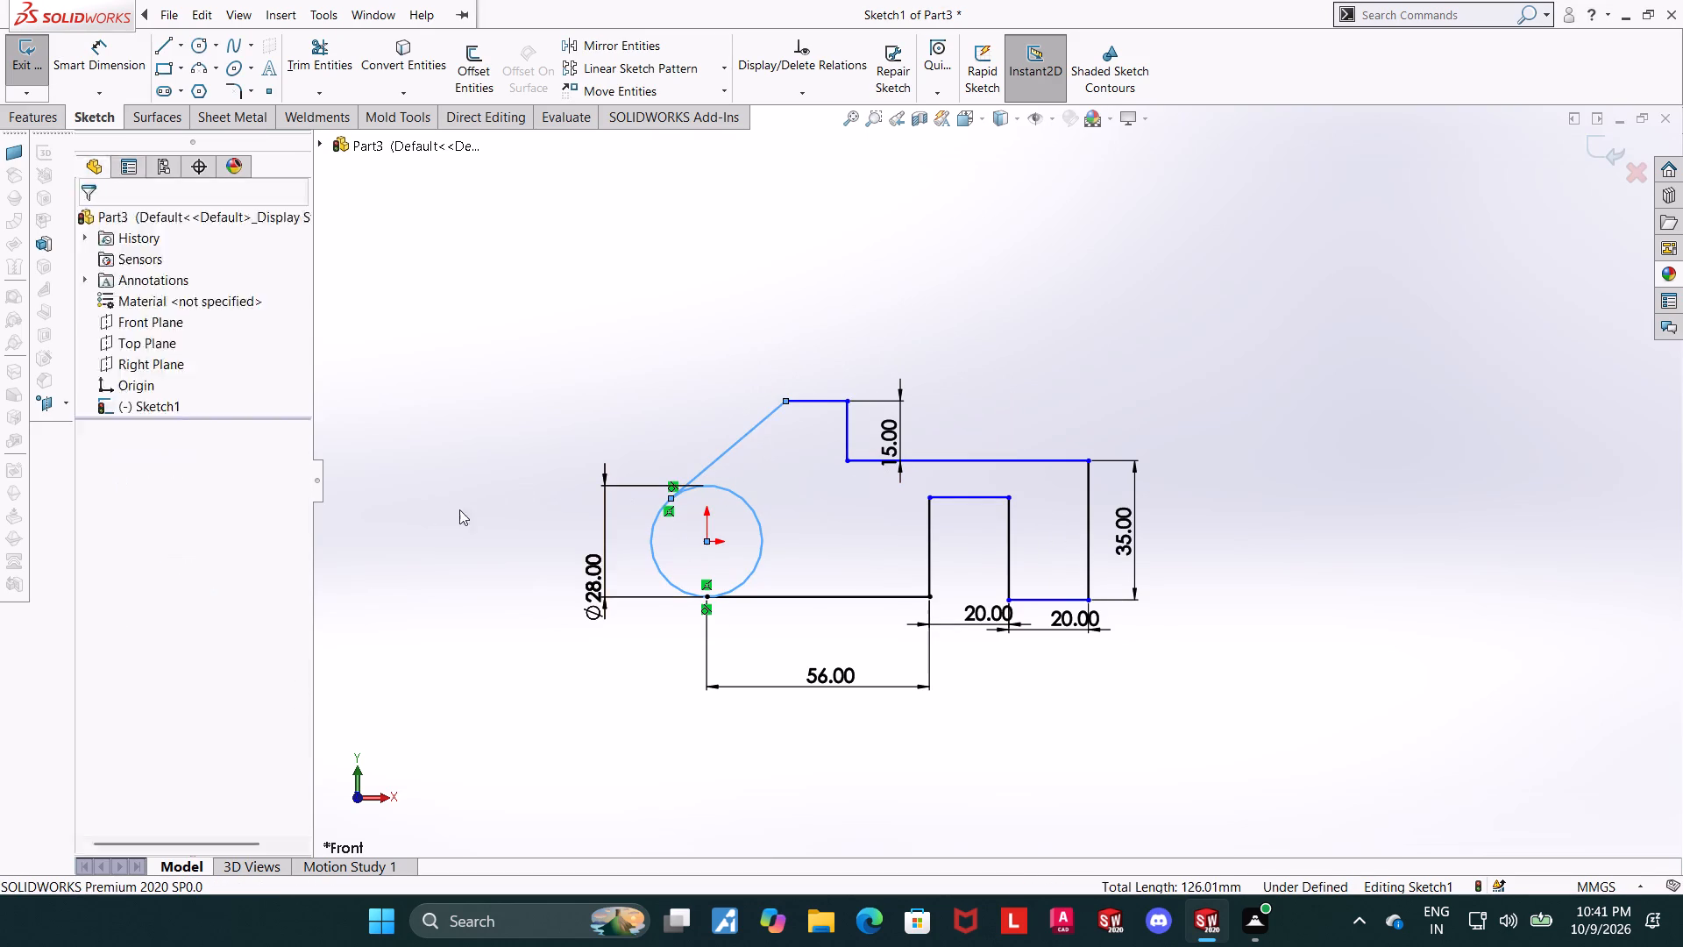
key(Escape)
click(673, 500)
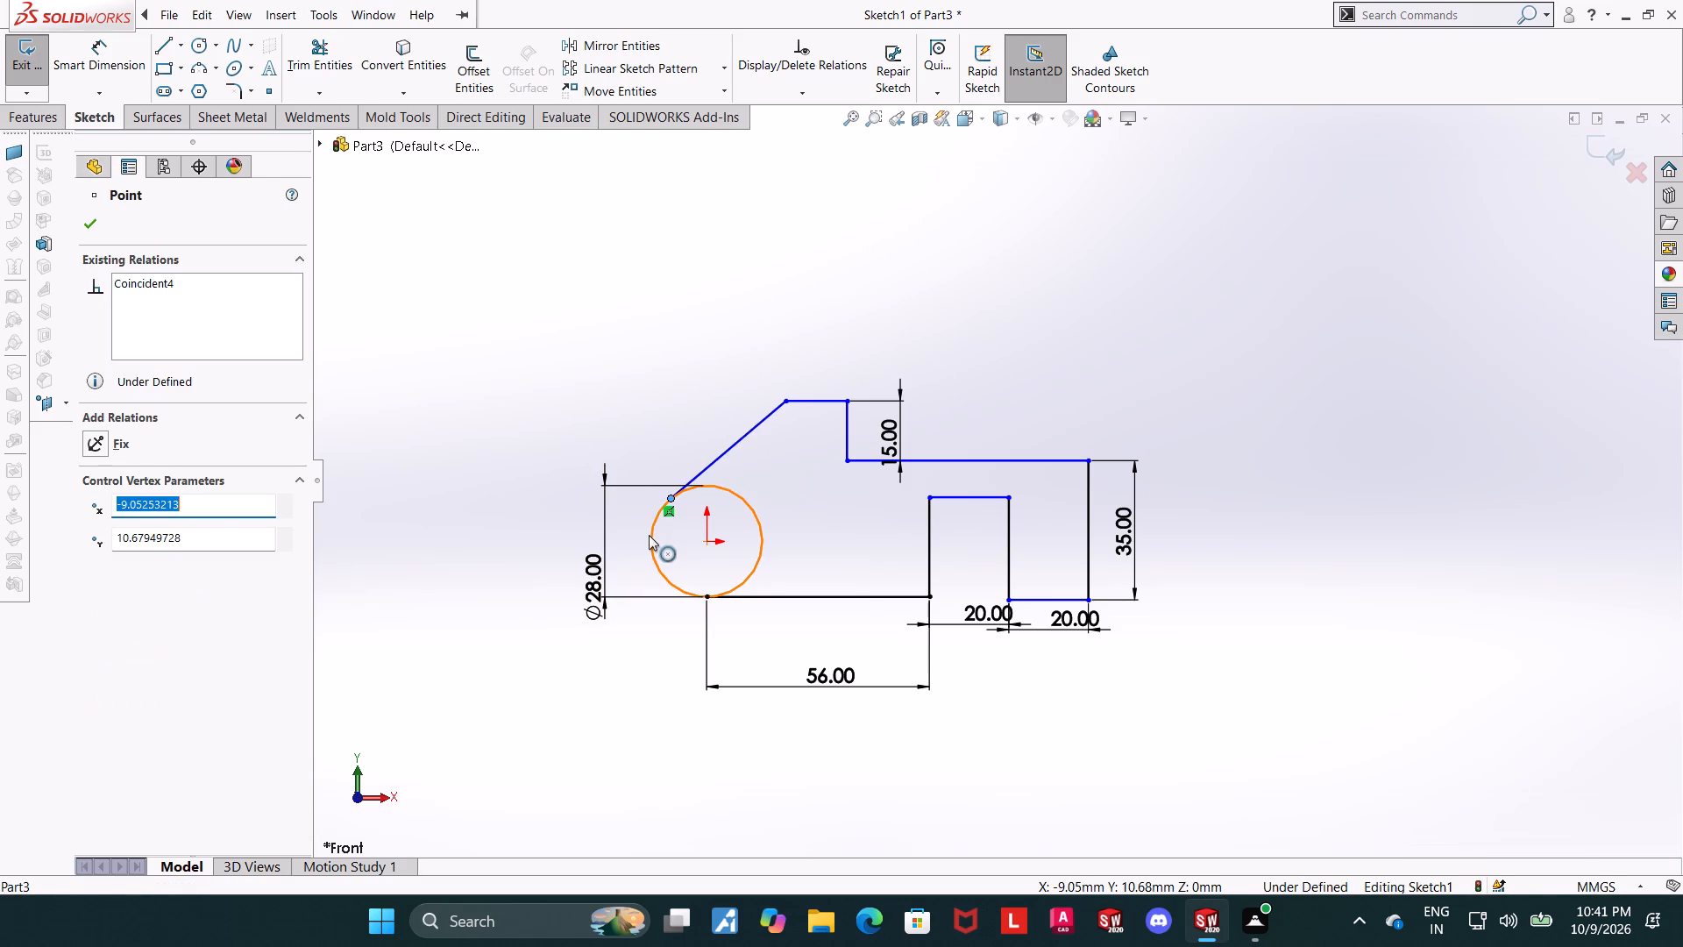
ctrl+click(649, 533)
click(88, 557)
key(Escape)
key(Escape)
key(Escape)
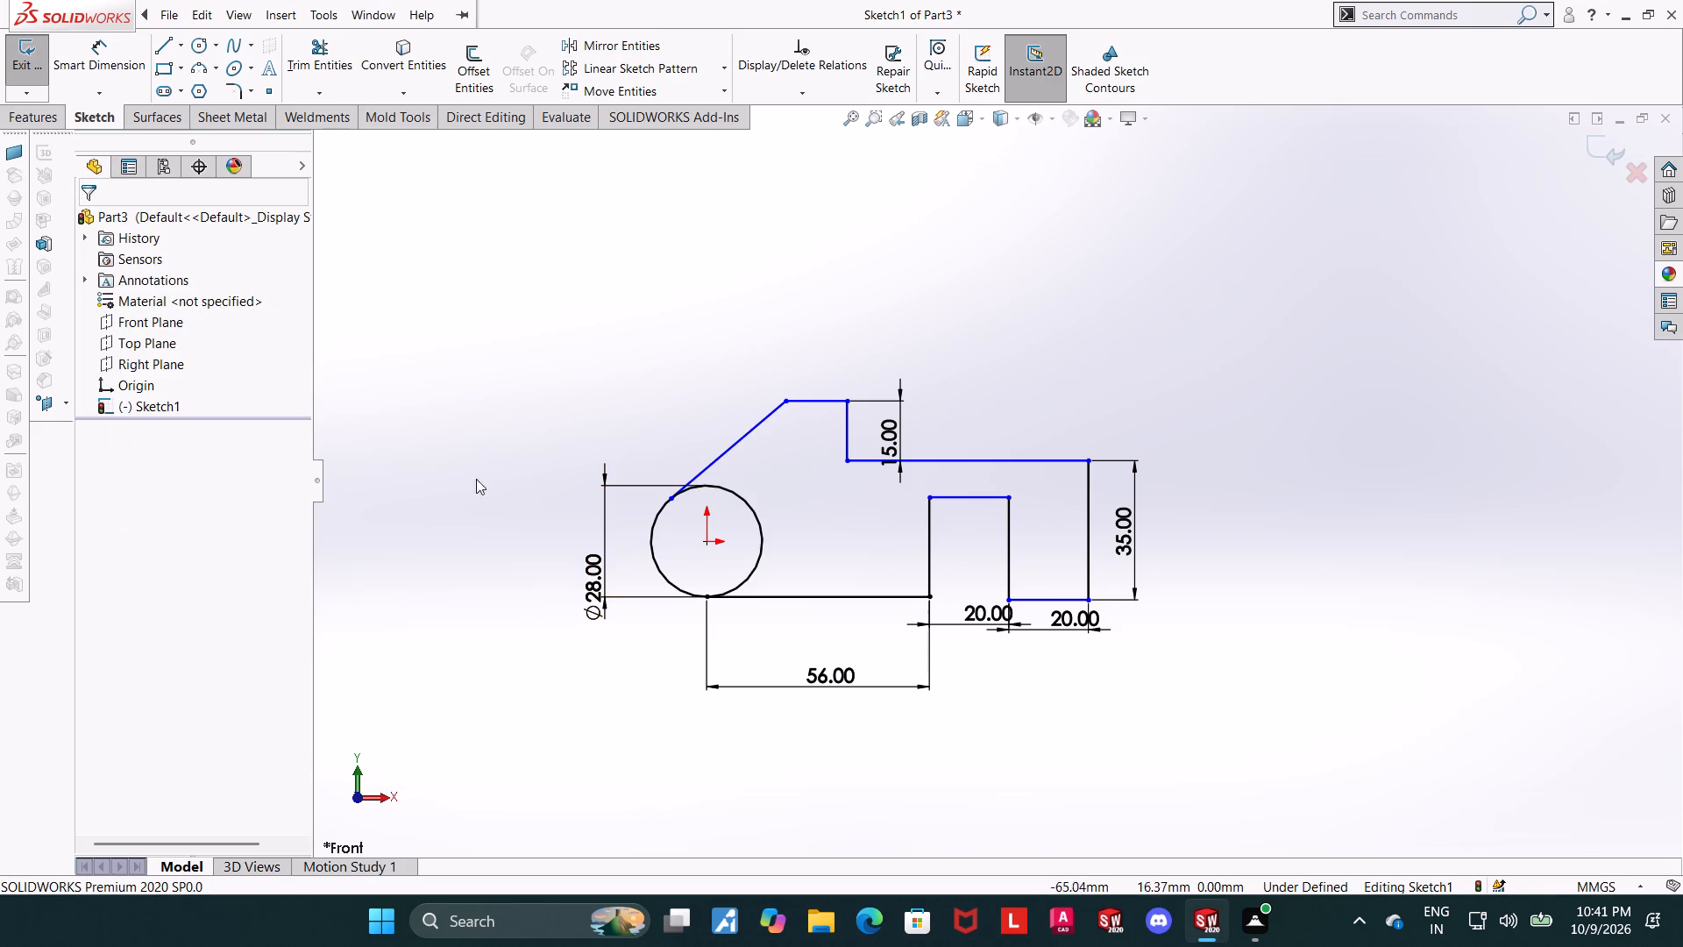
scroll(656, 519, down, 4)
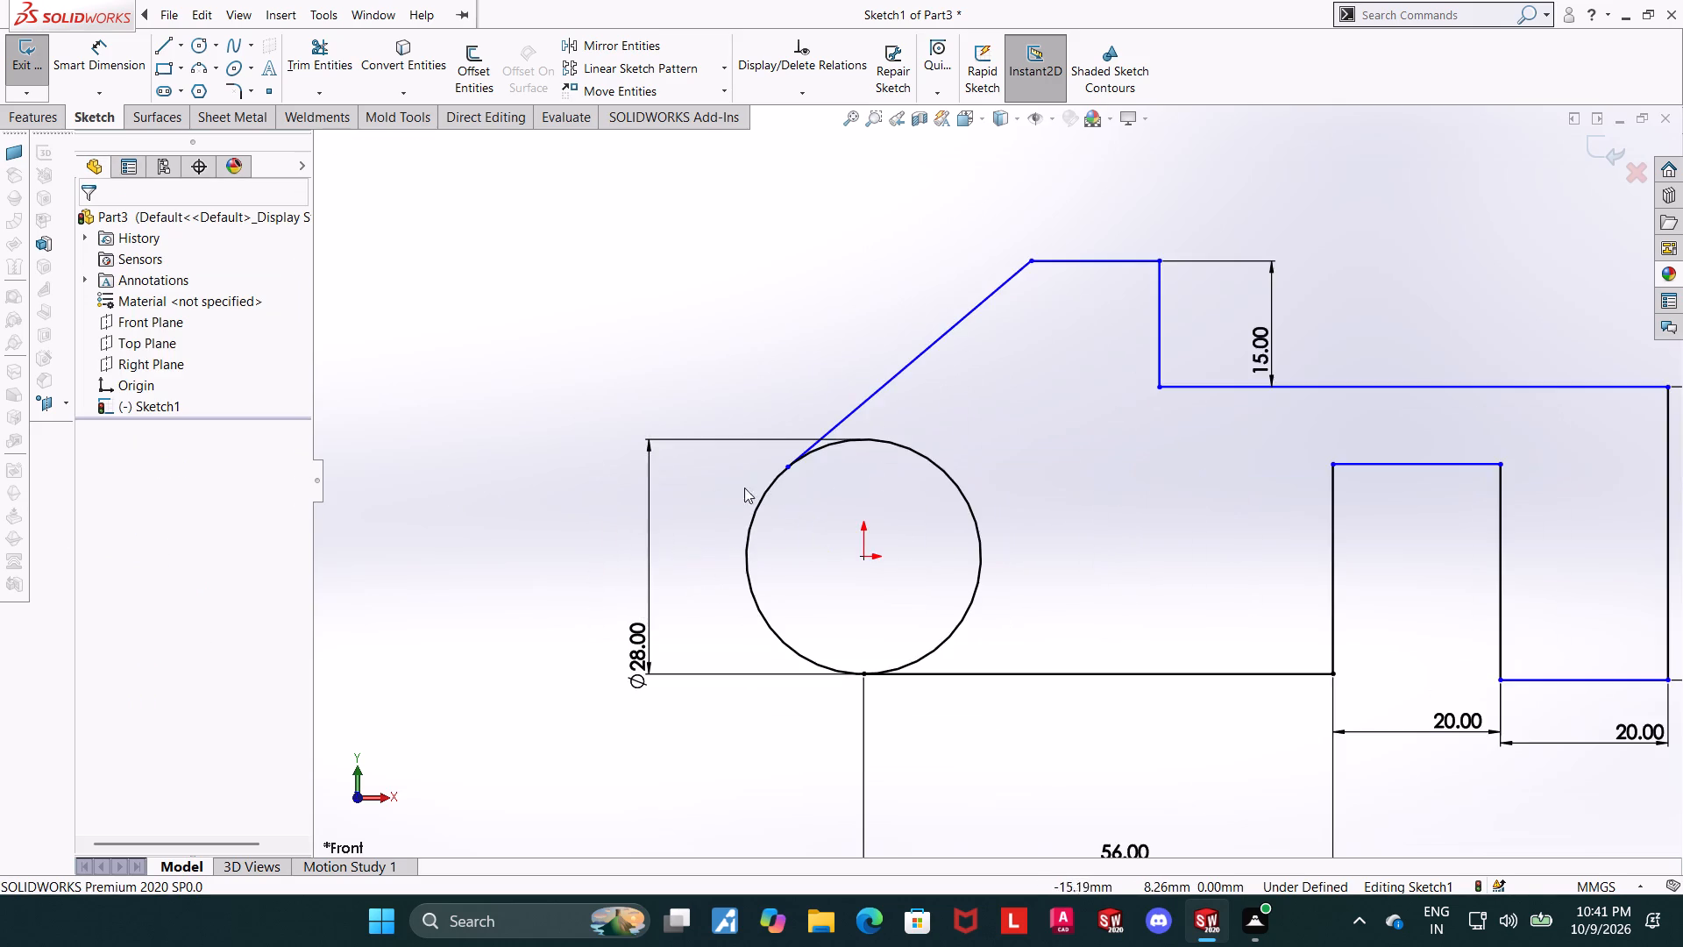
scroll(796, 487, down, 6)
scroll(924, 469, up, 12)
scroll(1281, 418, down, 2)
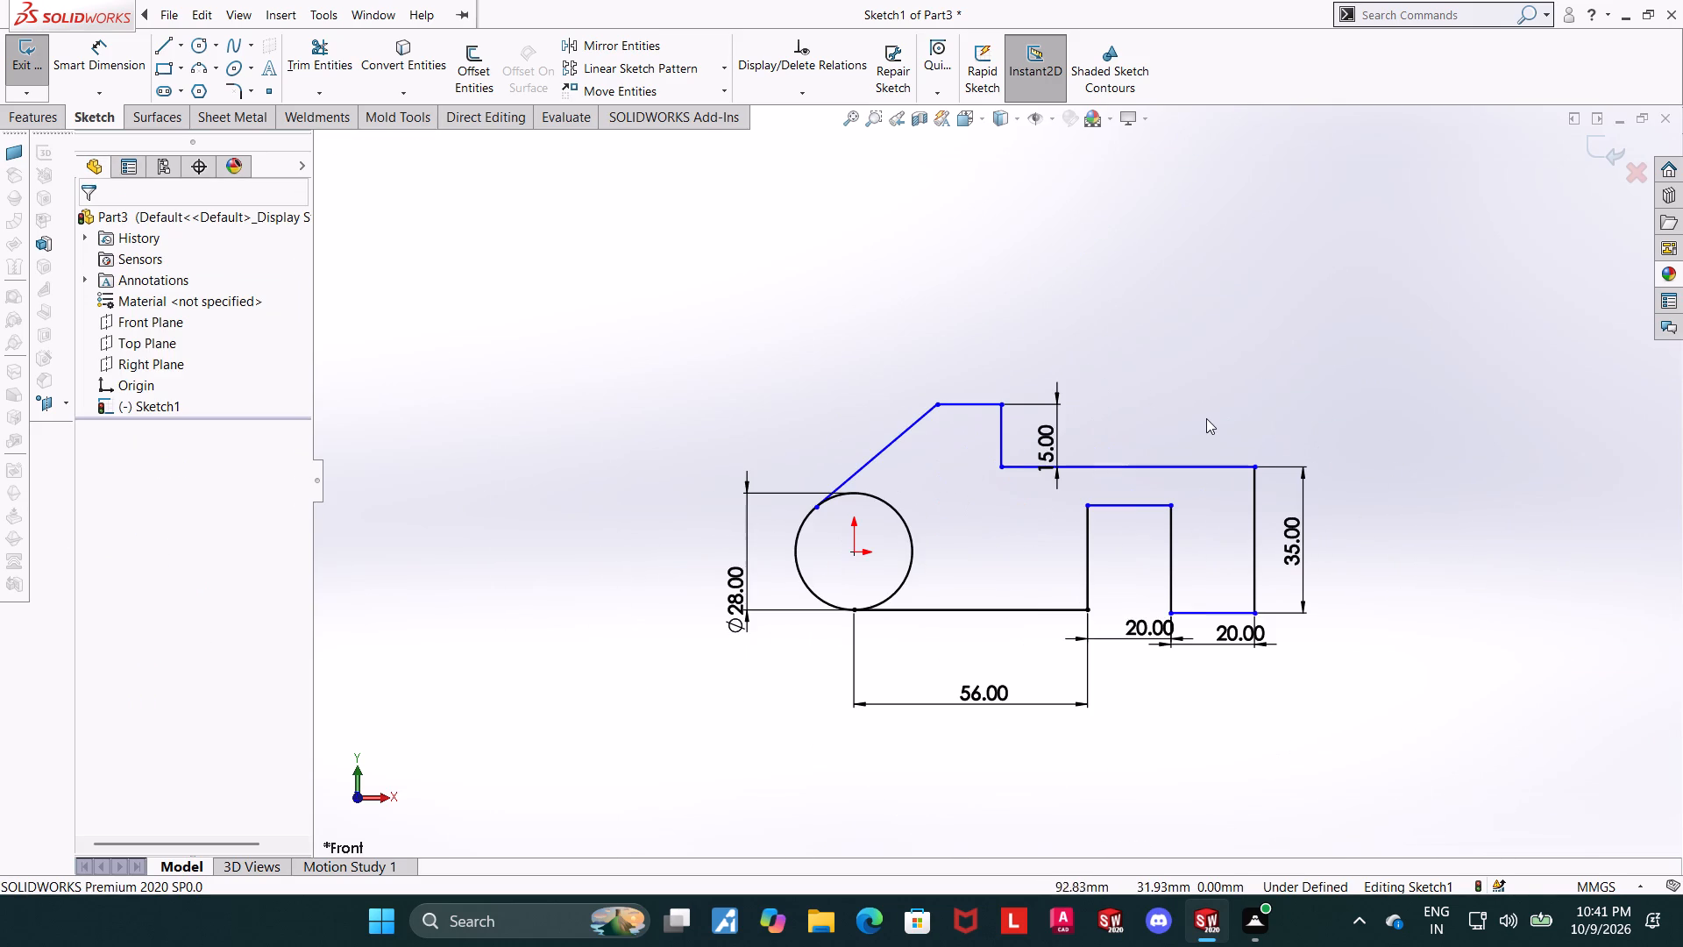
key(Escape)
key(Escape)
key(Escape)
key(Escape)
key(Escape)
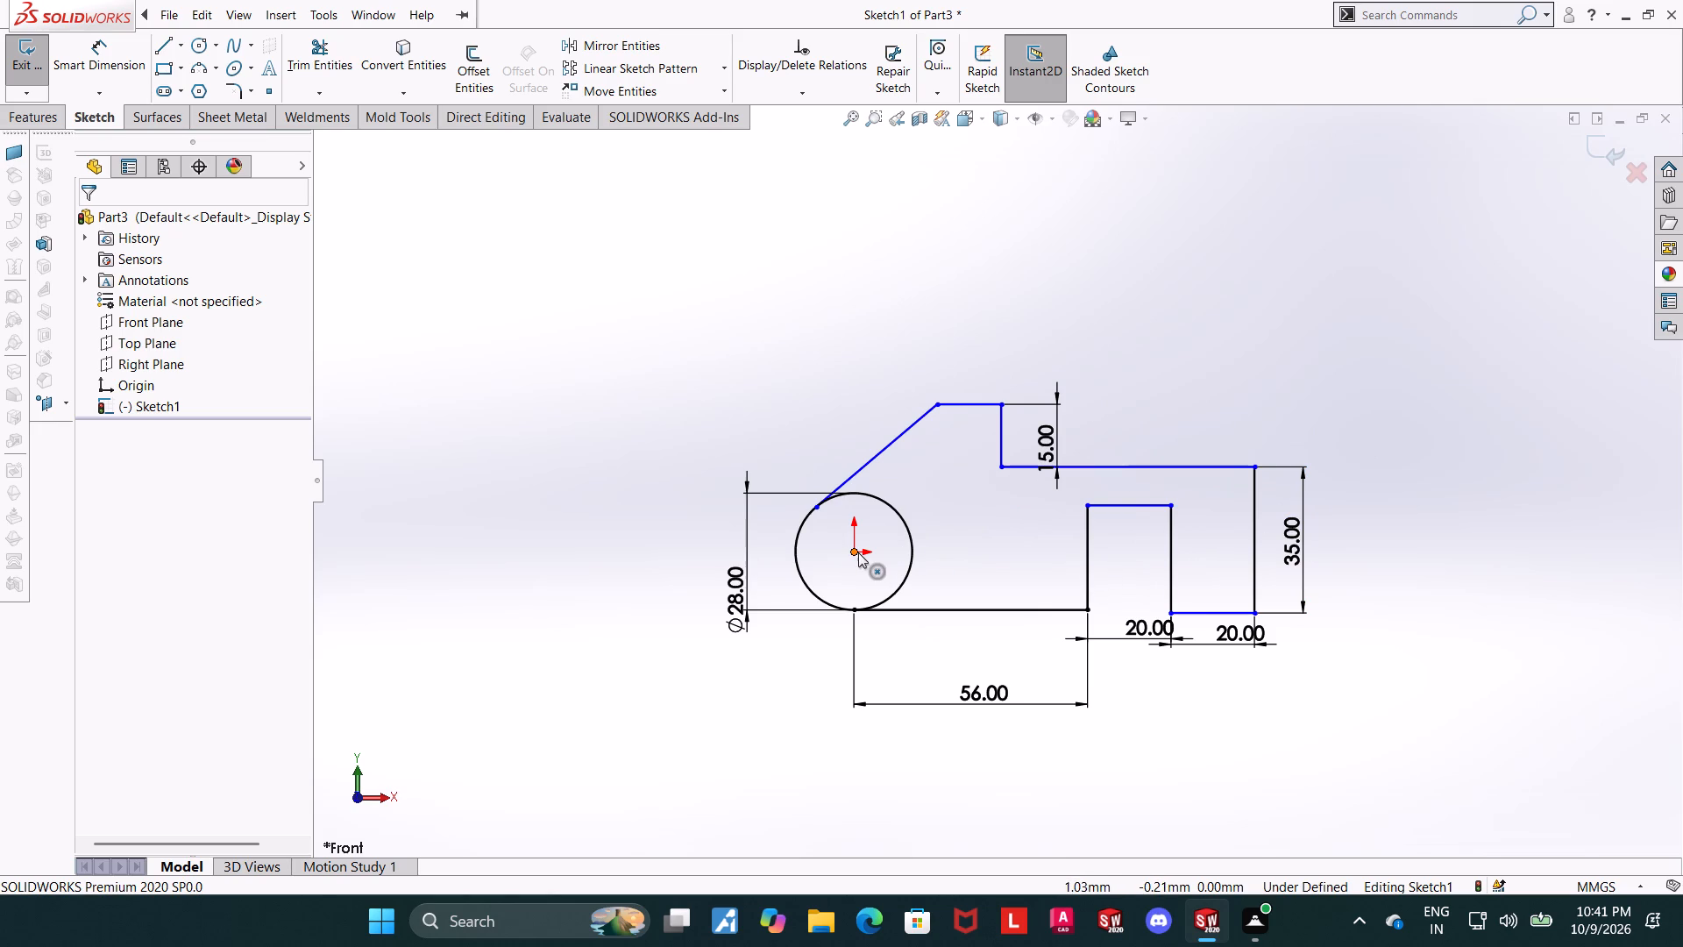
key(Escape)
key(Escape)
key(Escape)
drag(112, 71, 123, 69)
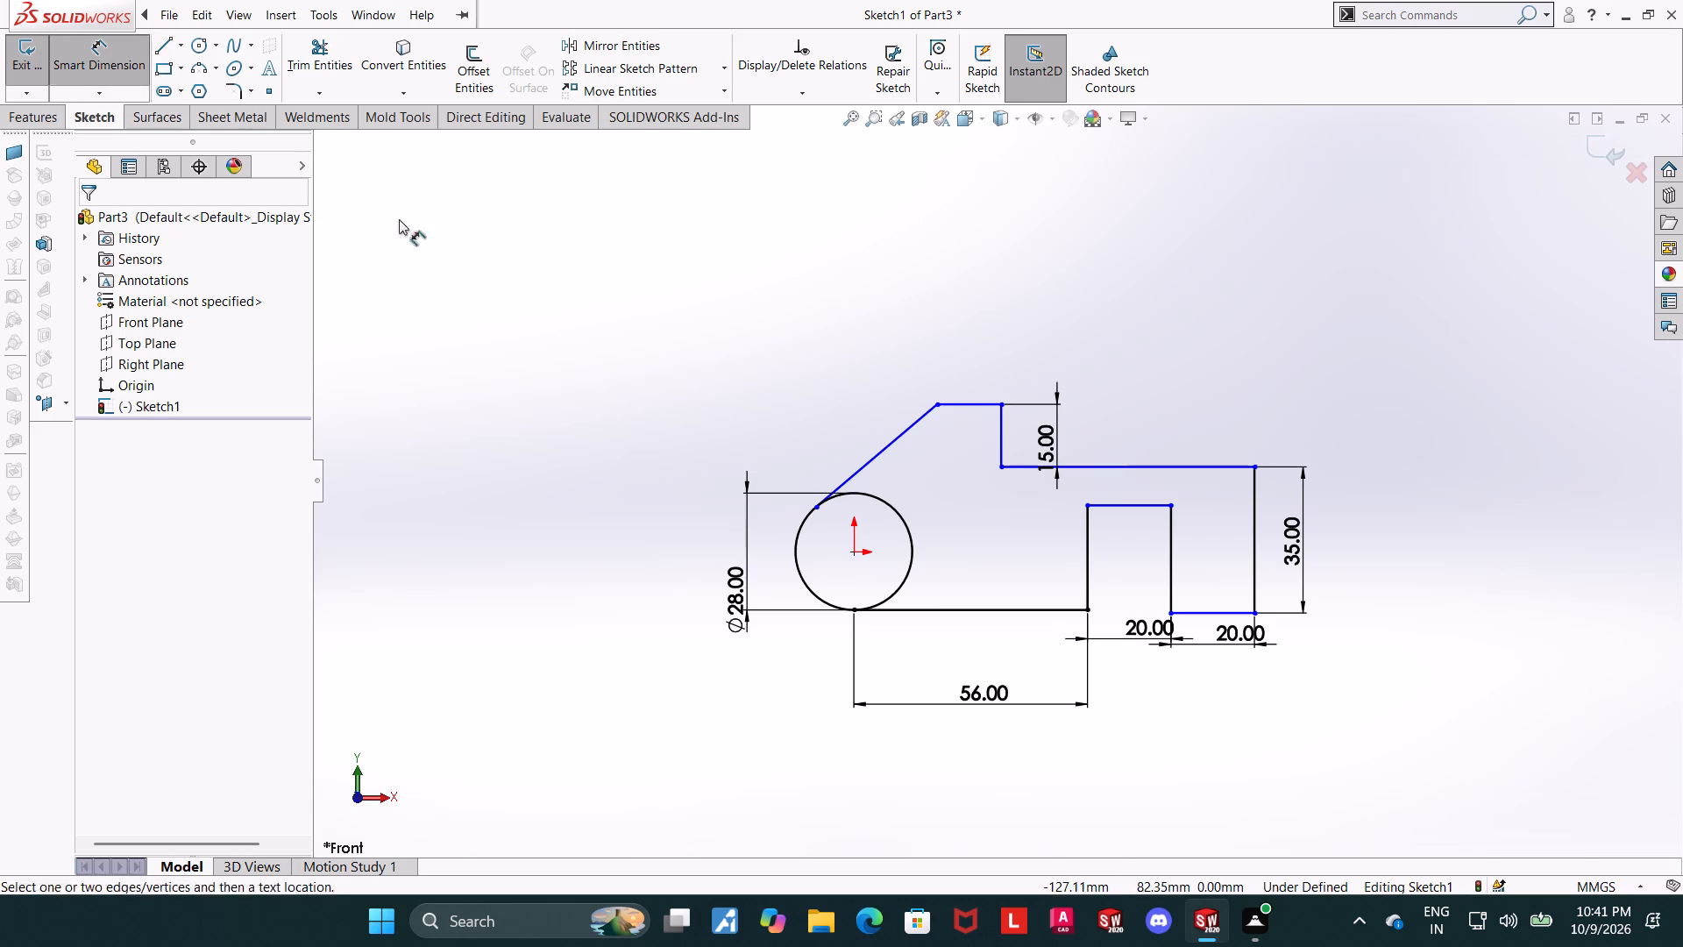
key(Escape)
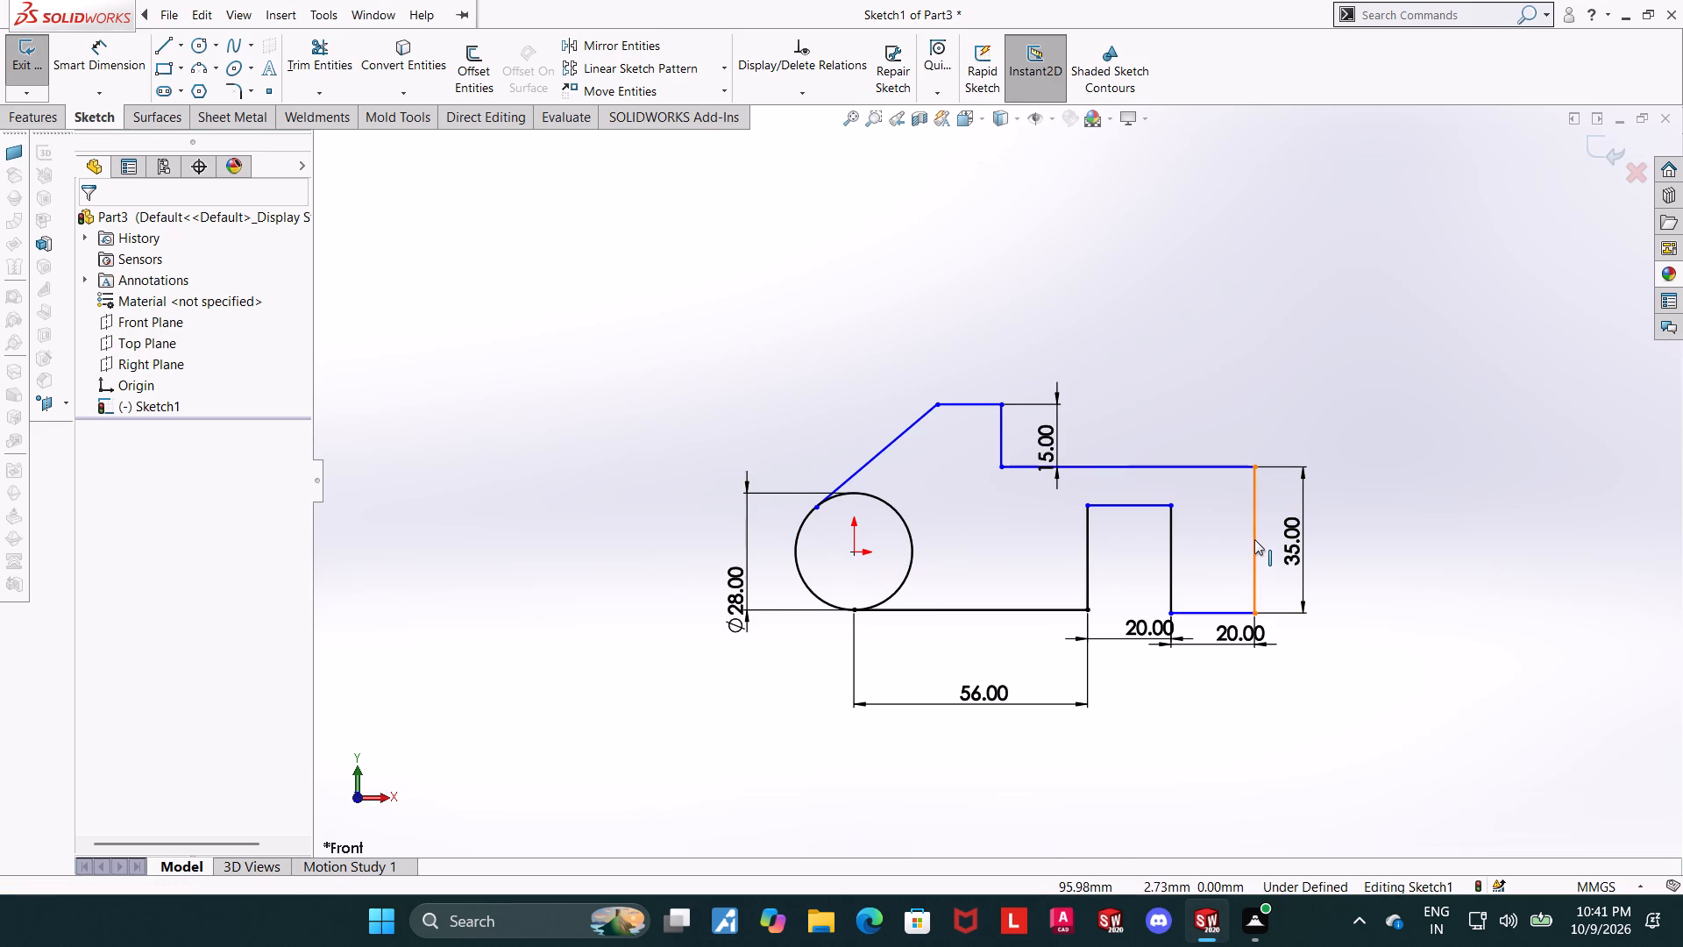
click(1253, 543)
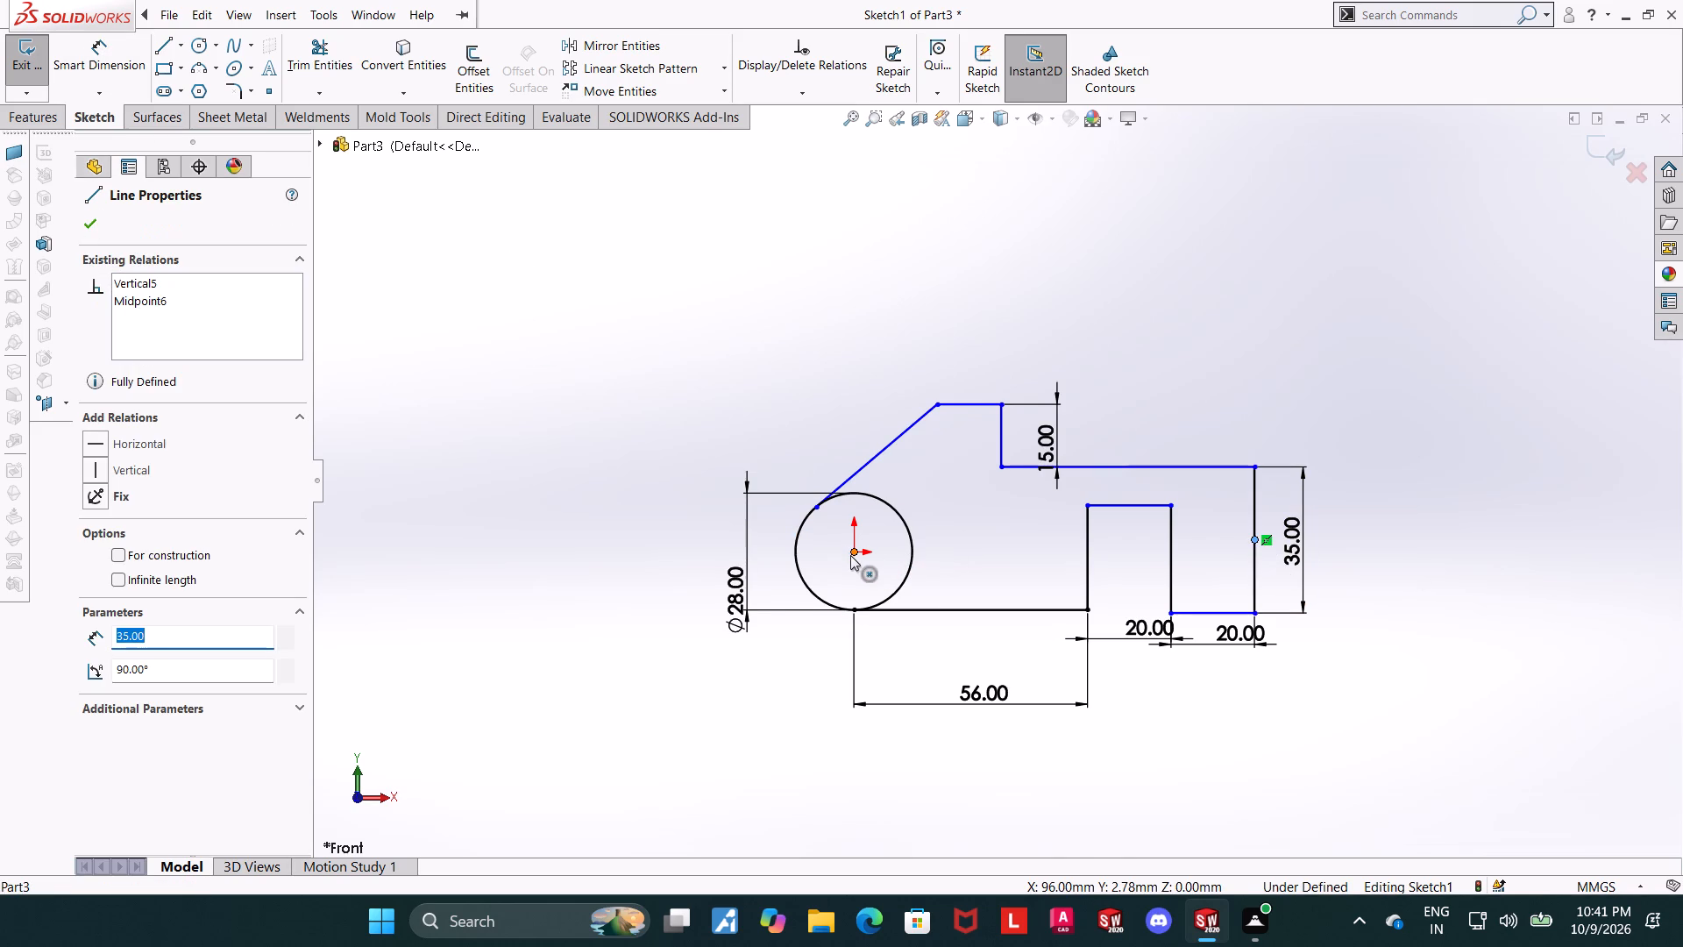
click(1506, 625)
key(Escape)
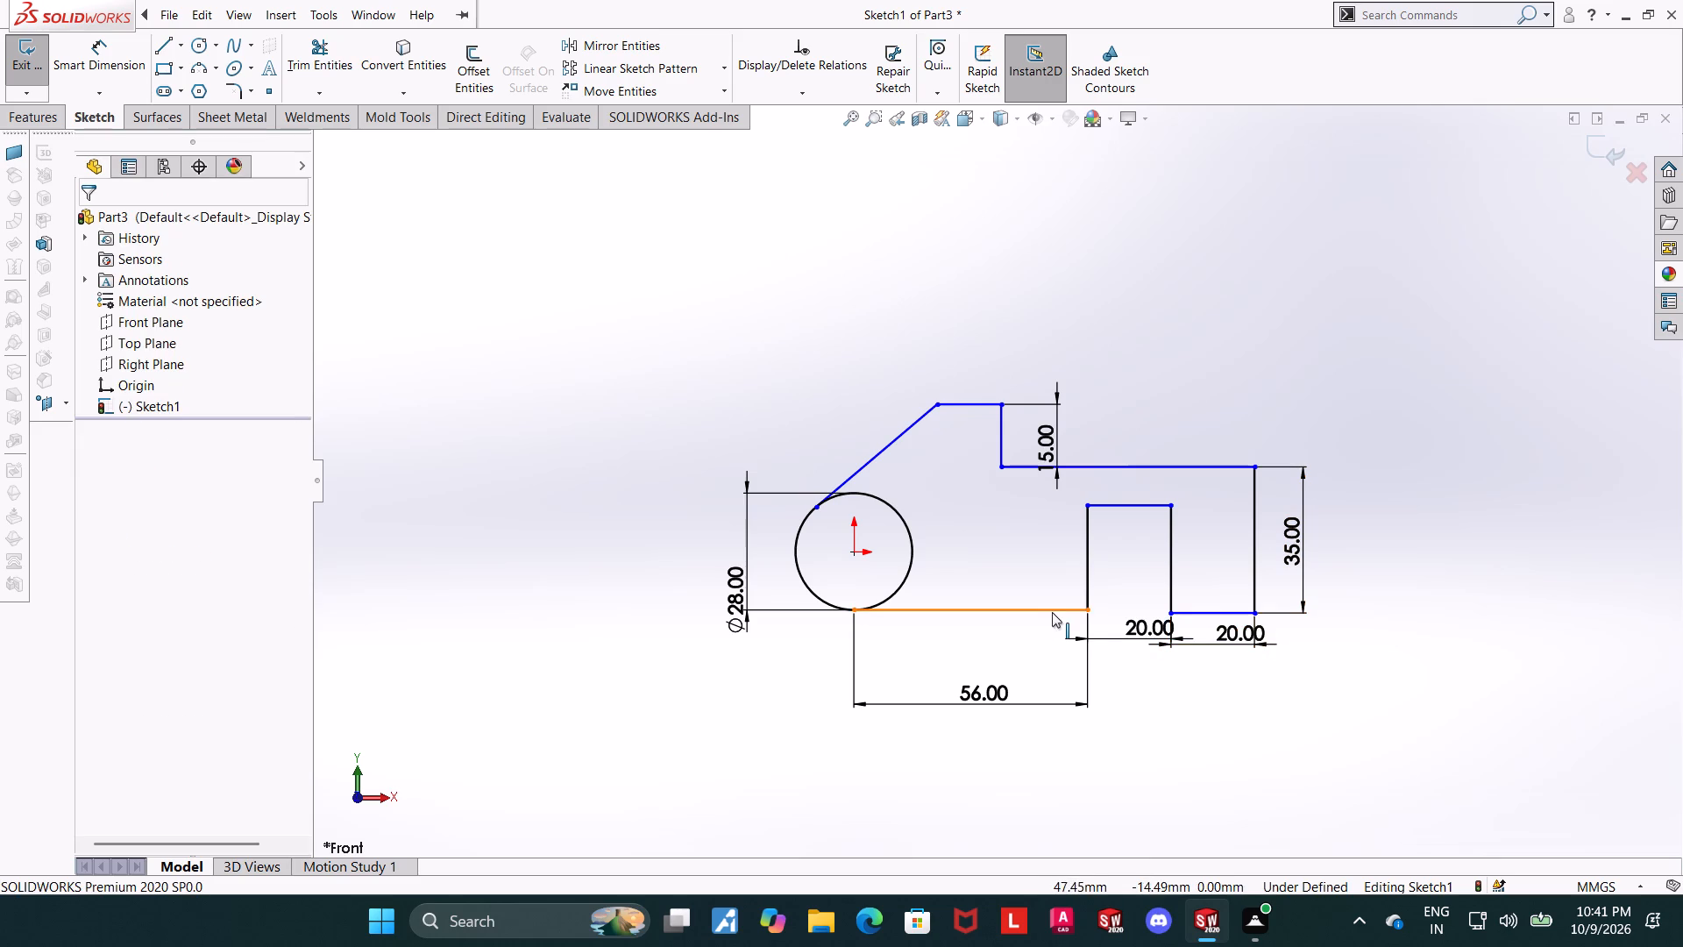
Apply a collinear relation between the two bottom horizontal lines on either side of the notch.
ctrl+click(1051, 607)
ctrl+click(1209, 613)
click(102, 585)
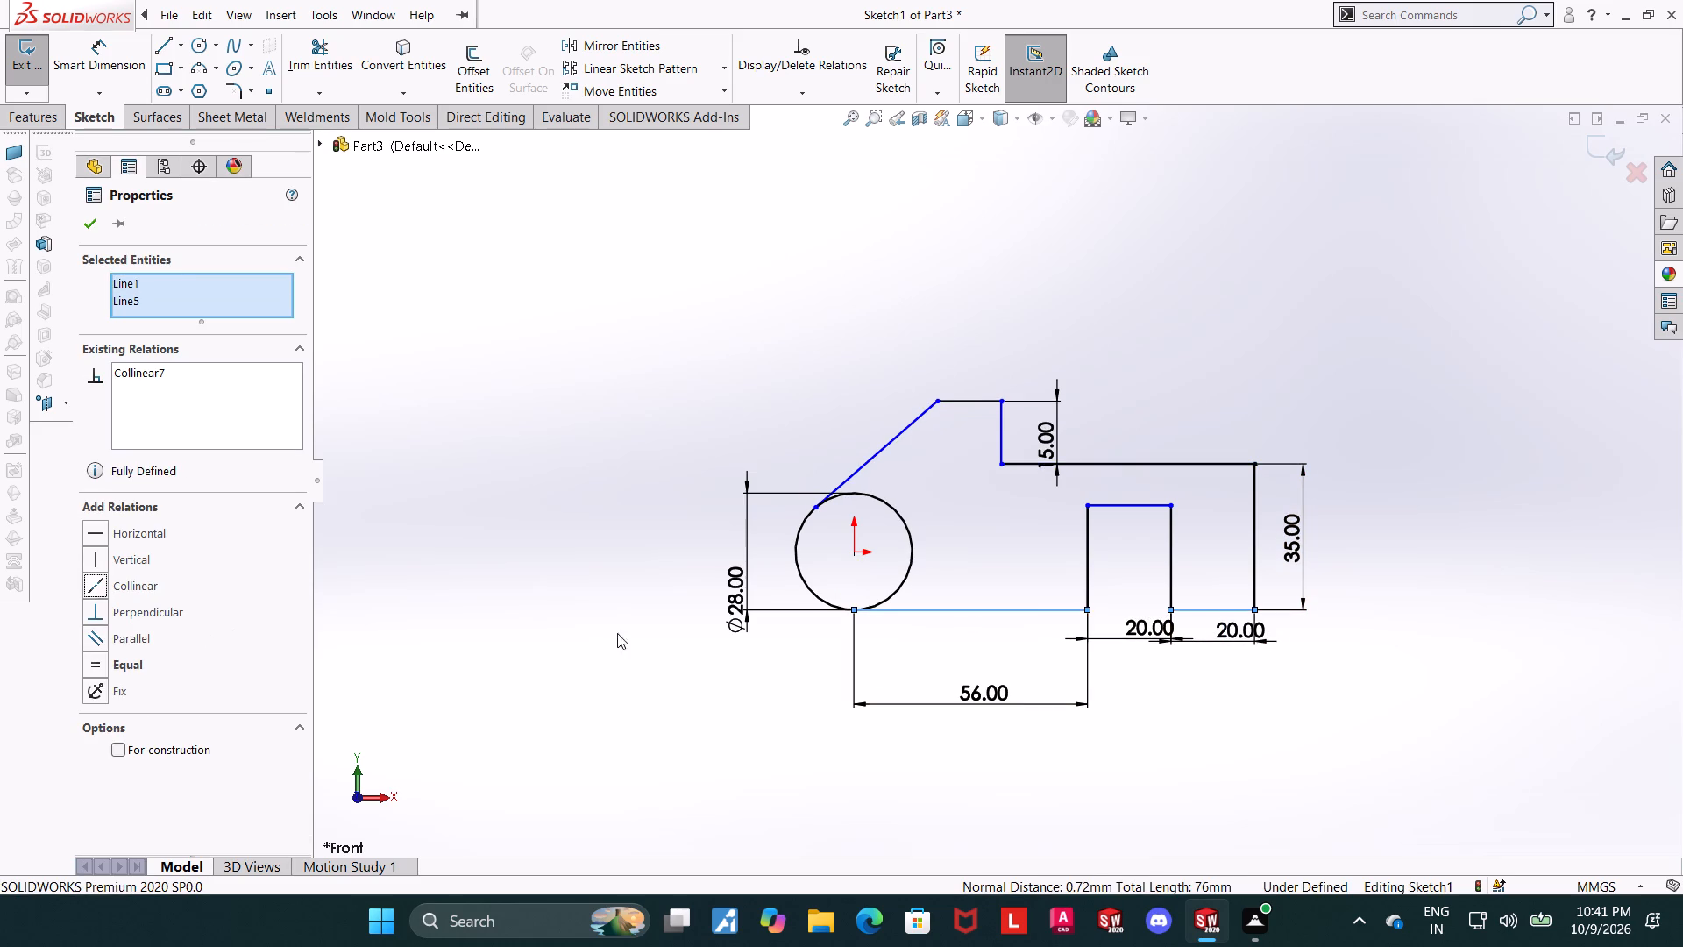
click(1657, 721)
key(Escape)
key(Escape)
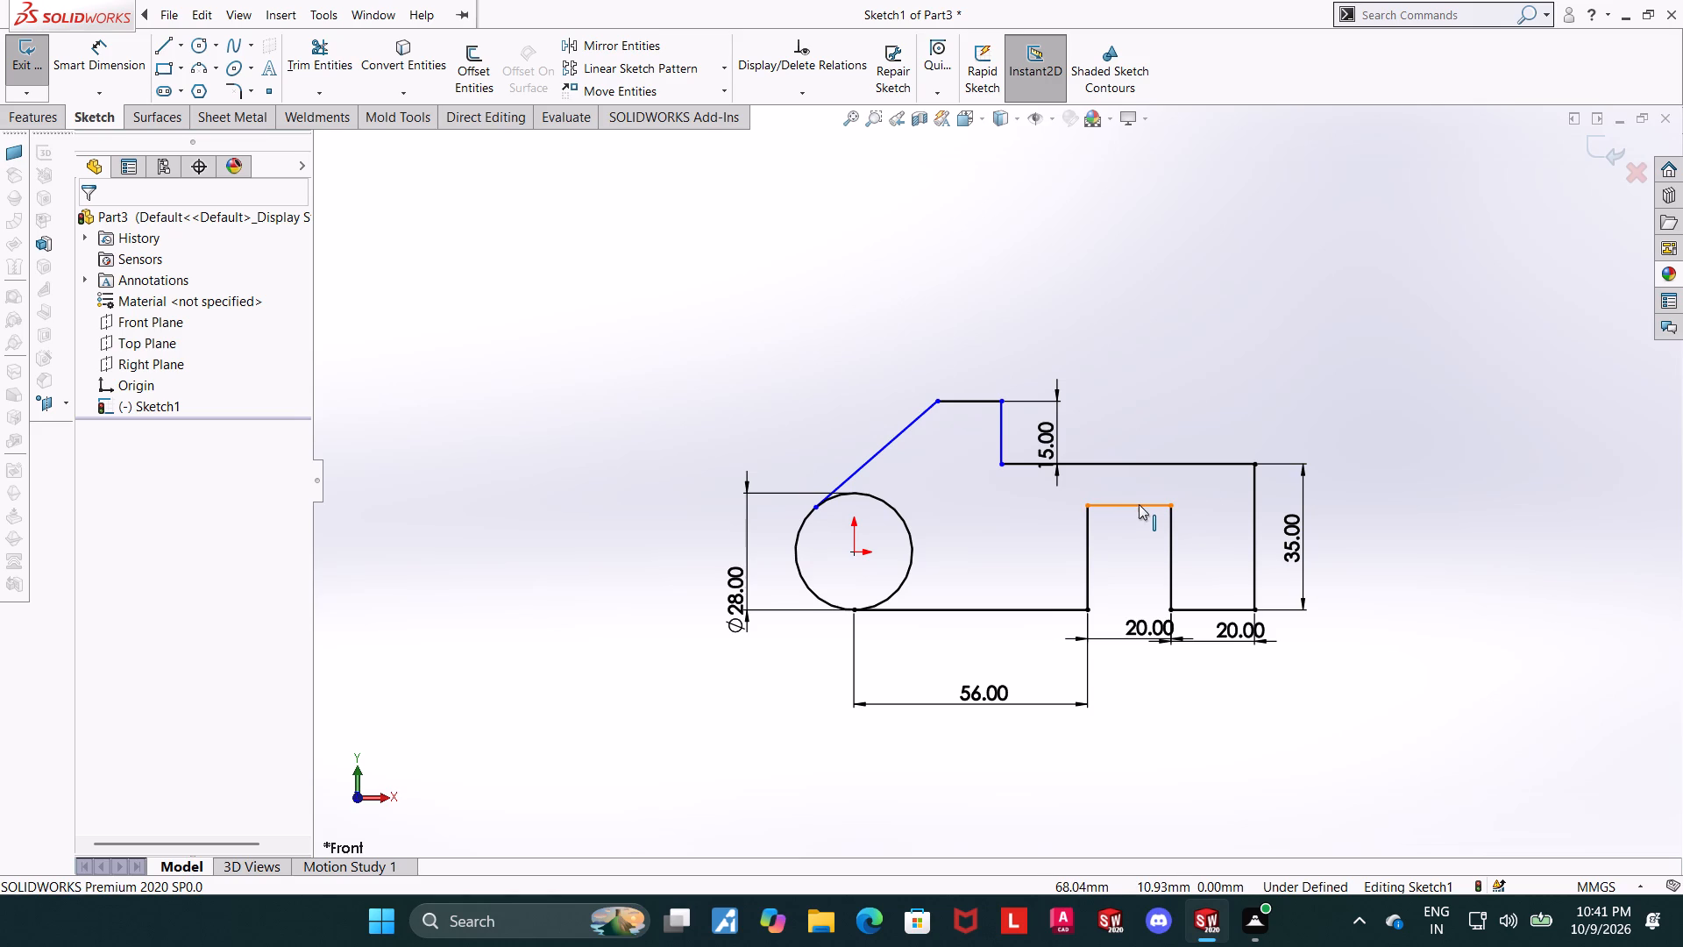
Apply a horizontal relation between the midpoint of the 35 mm vertical line and the notch's upper right corner.
click(1139, 504)
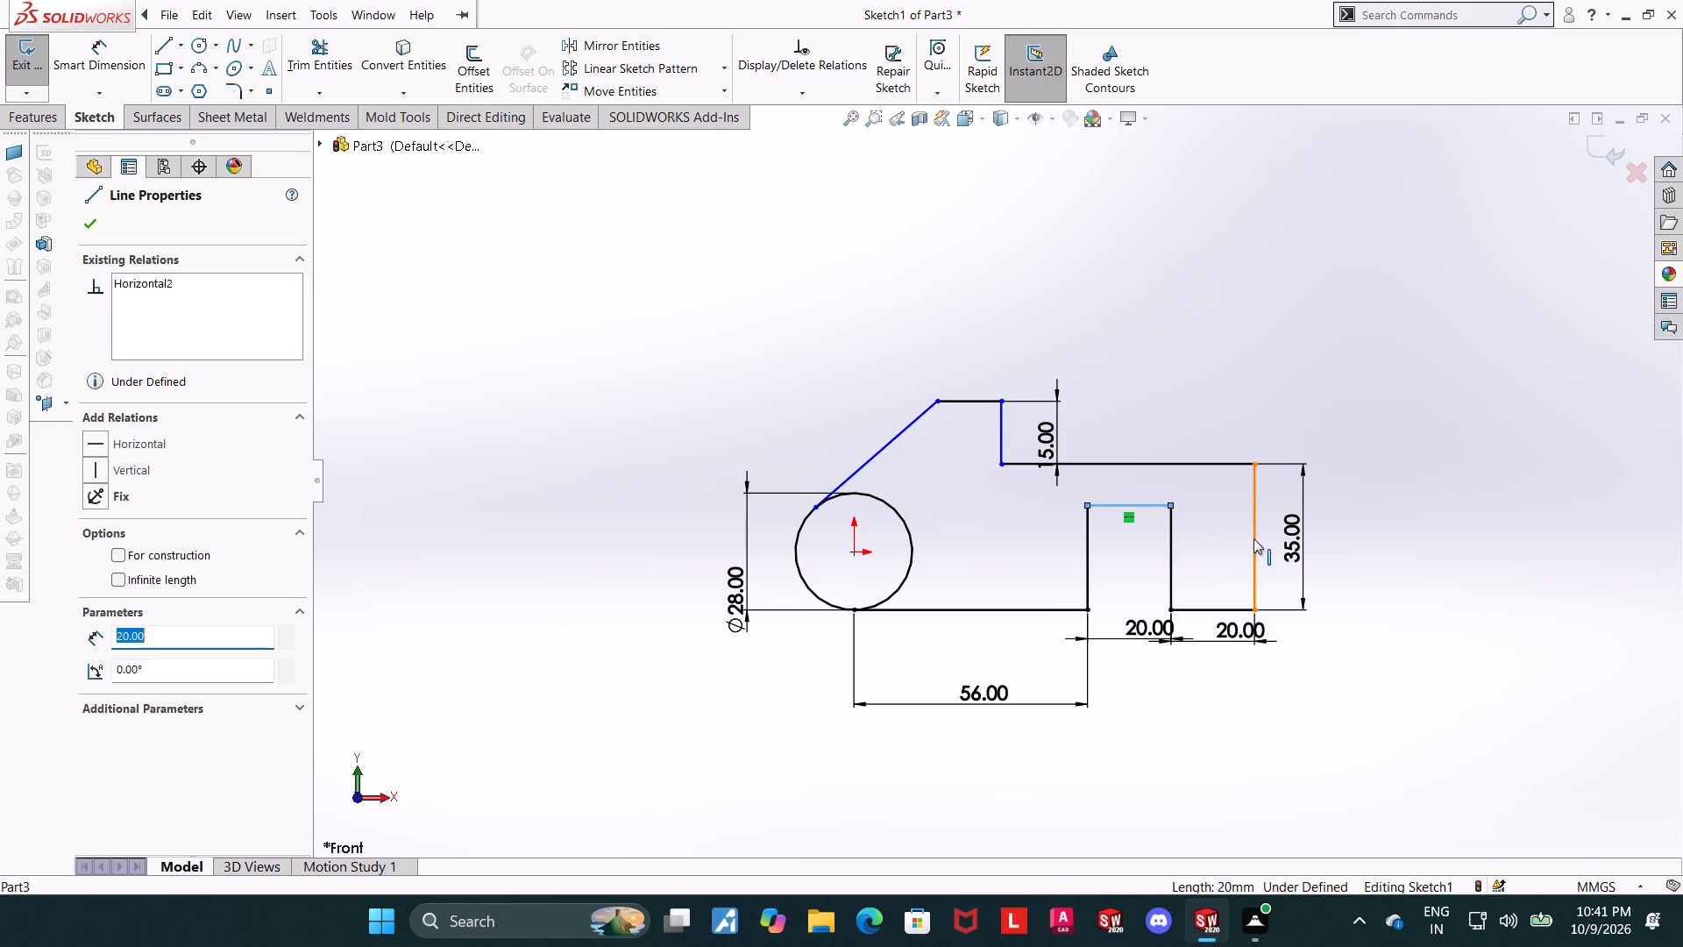
click(1251, 539)
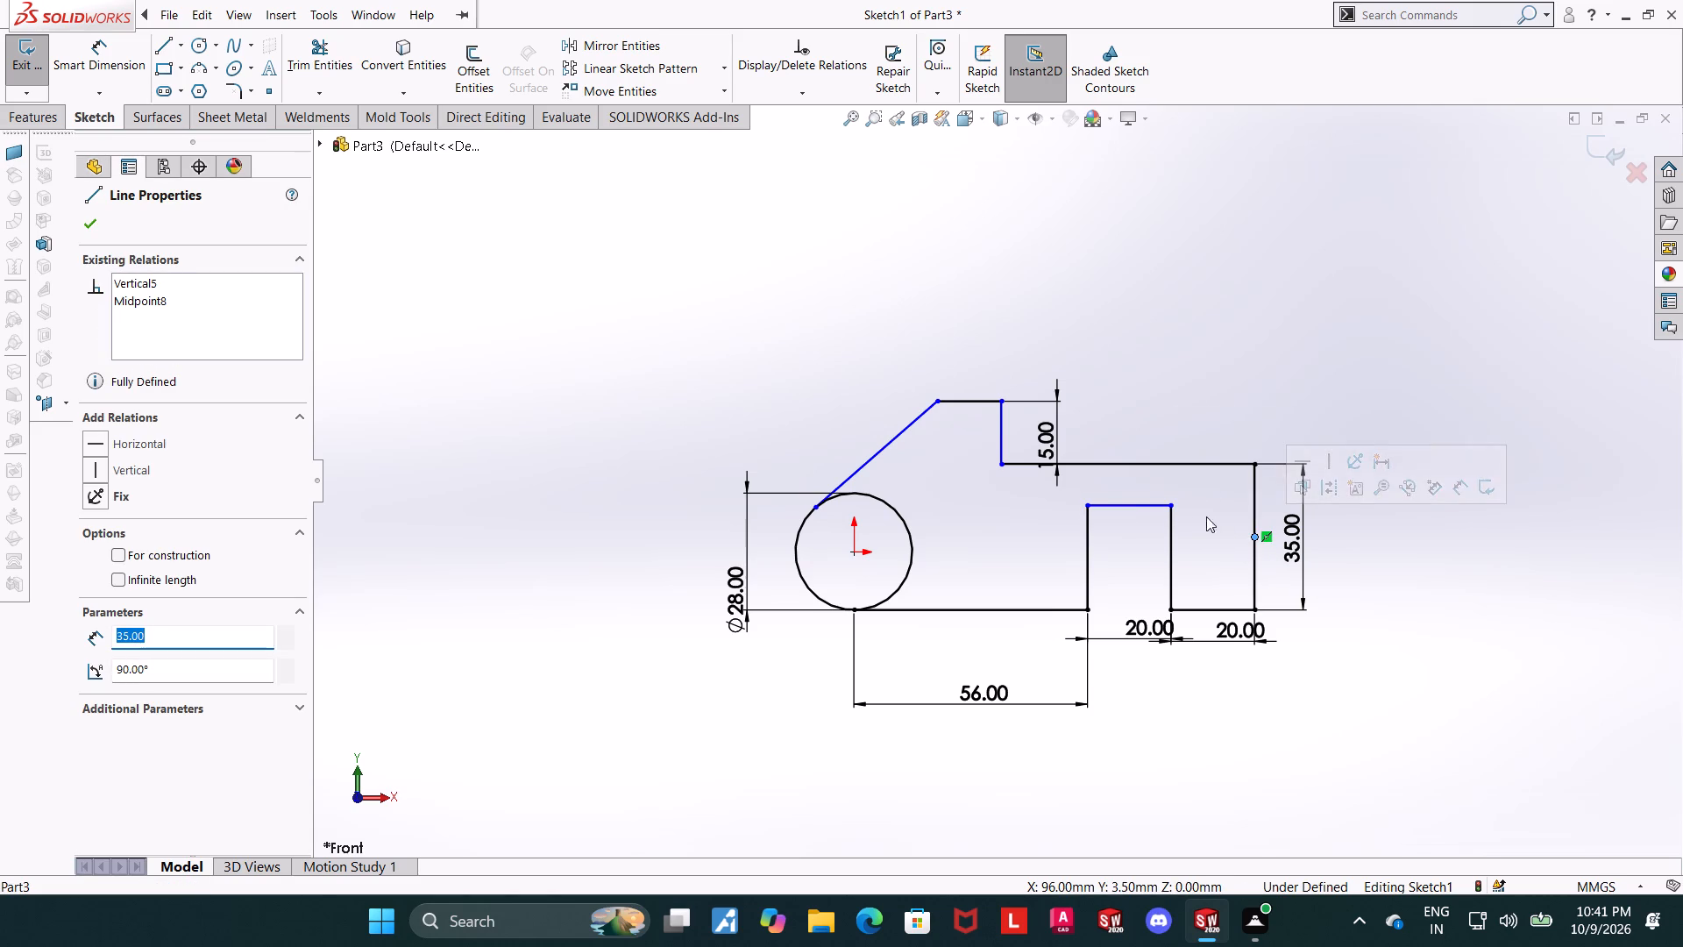
ctrl+click(1169, 505)
click(93, 535)
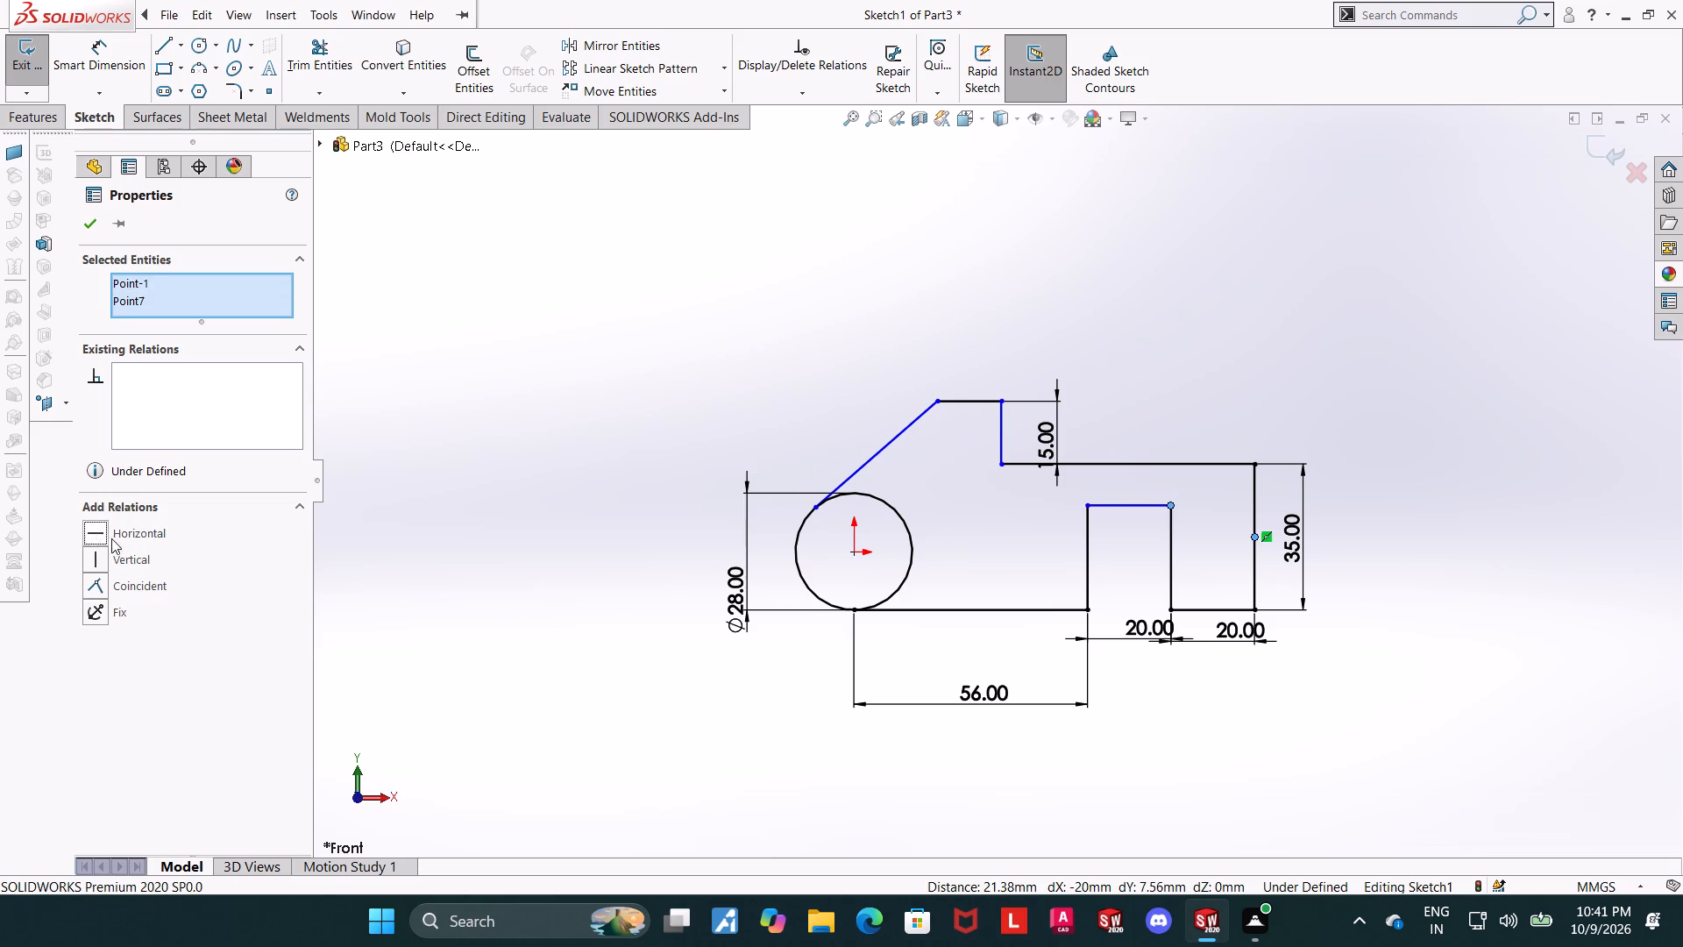
key(Escape)
key(Escape)
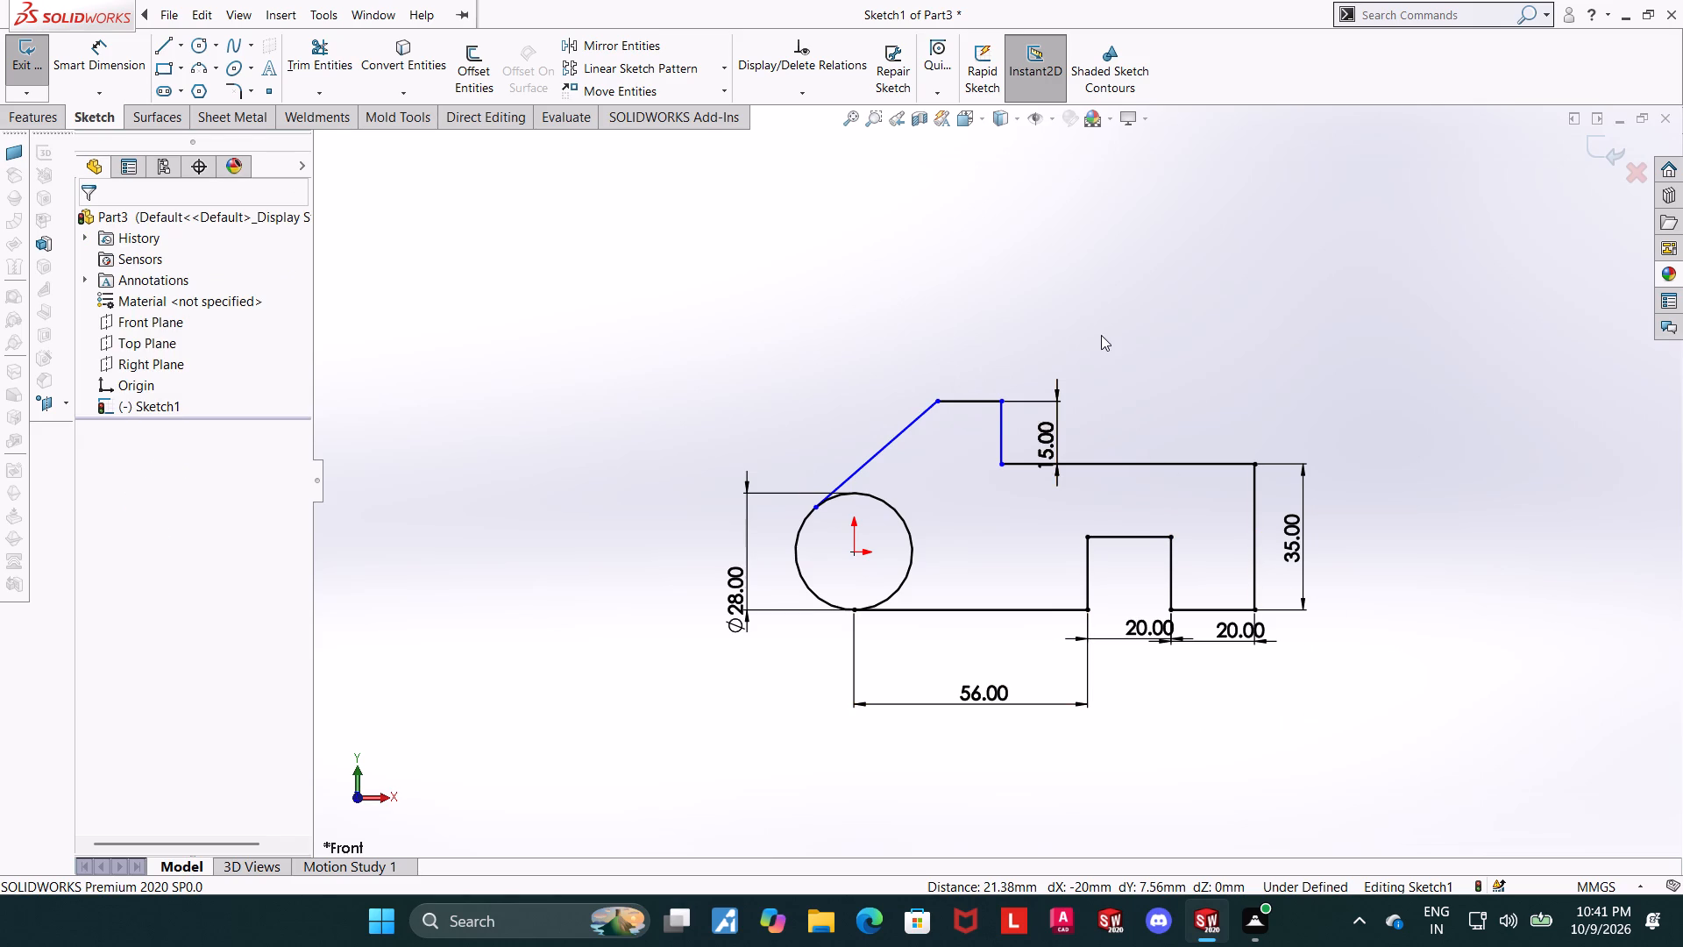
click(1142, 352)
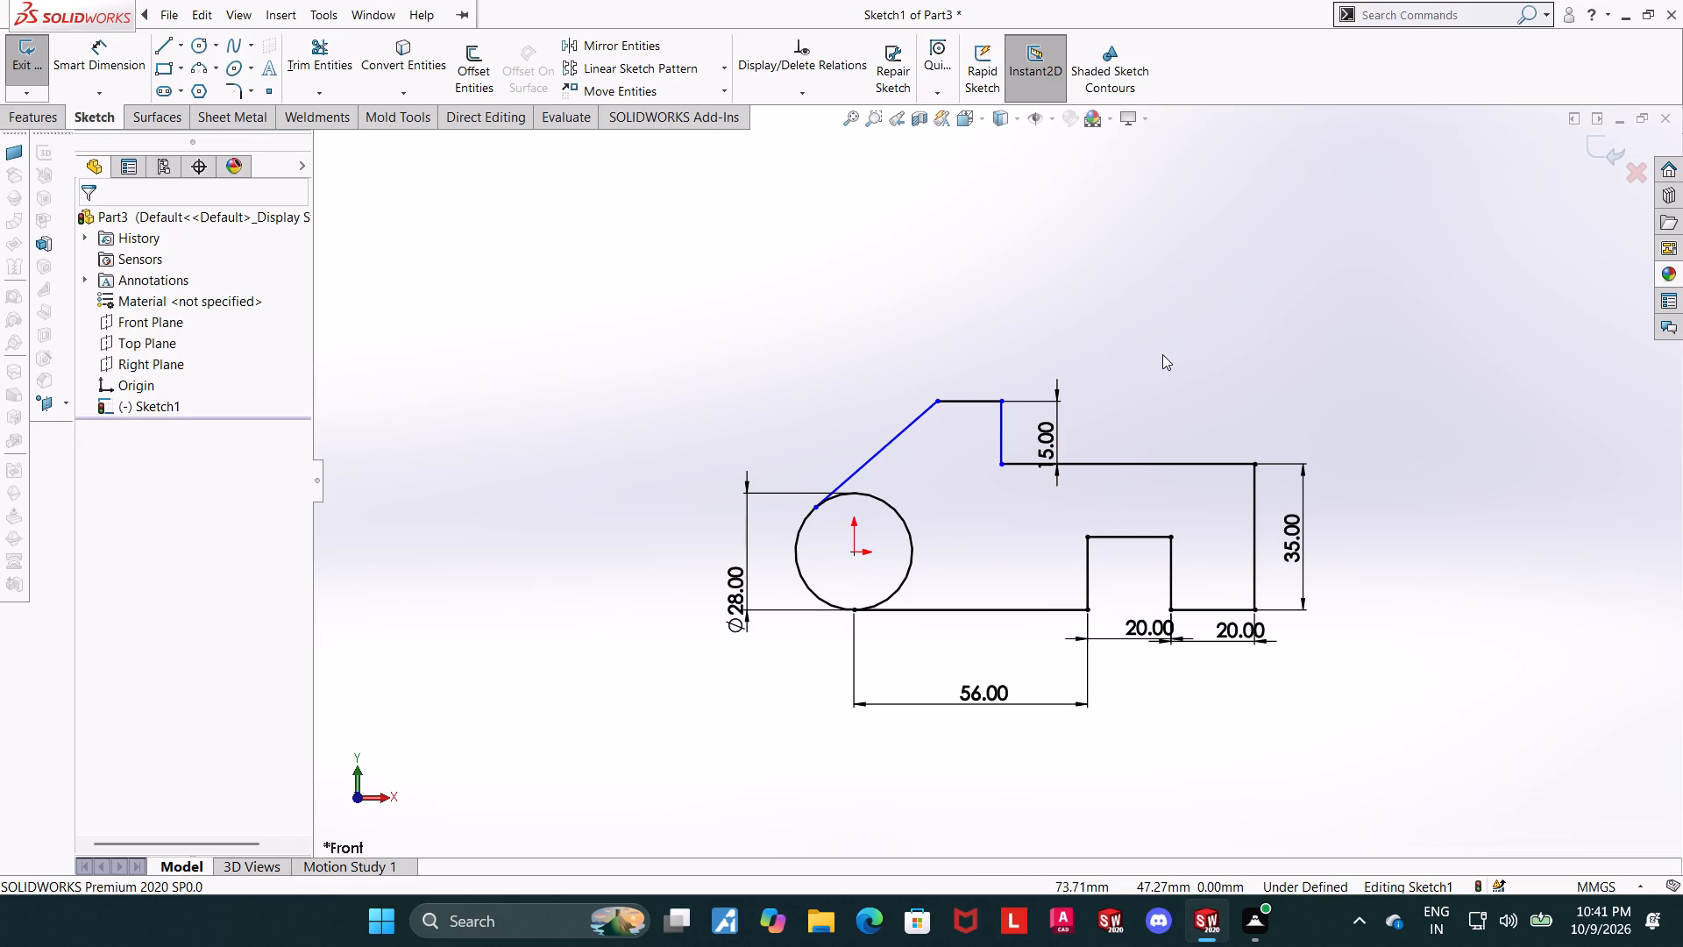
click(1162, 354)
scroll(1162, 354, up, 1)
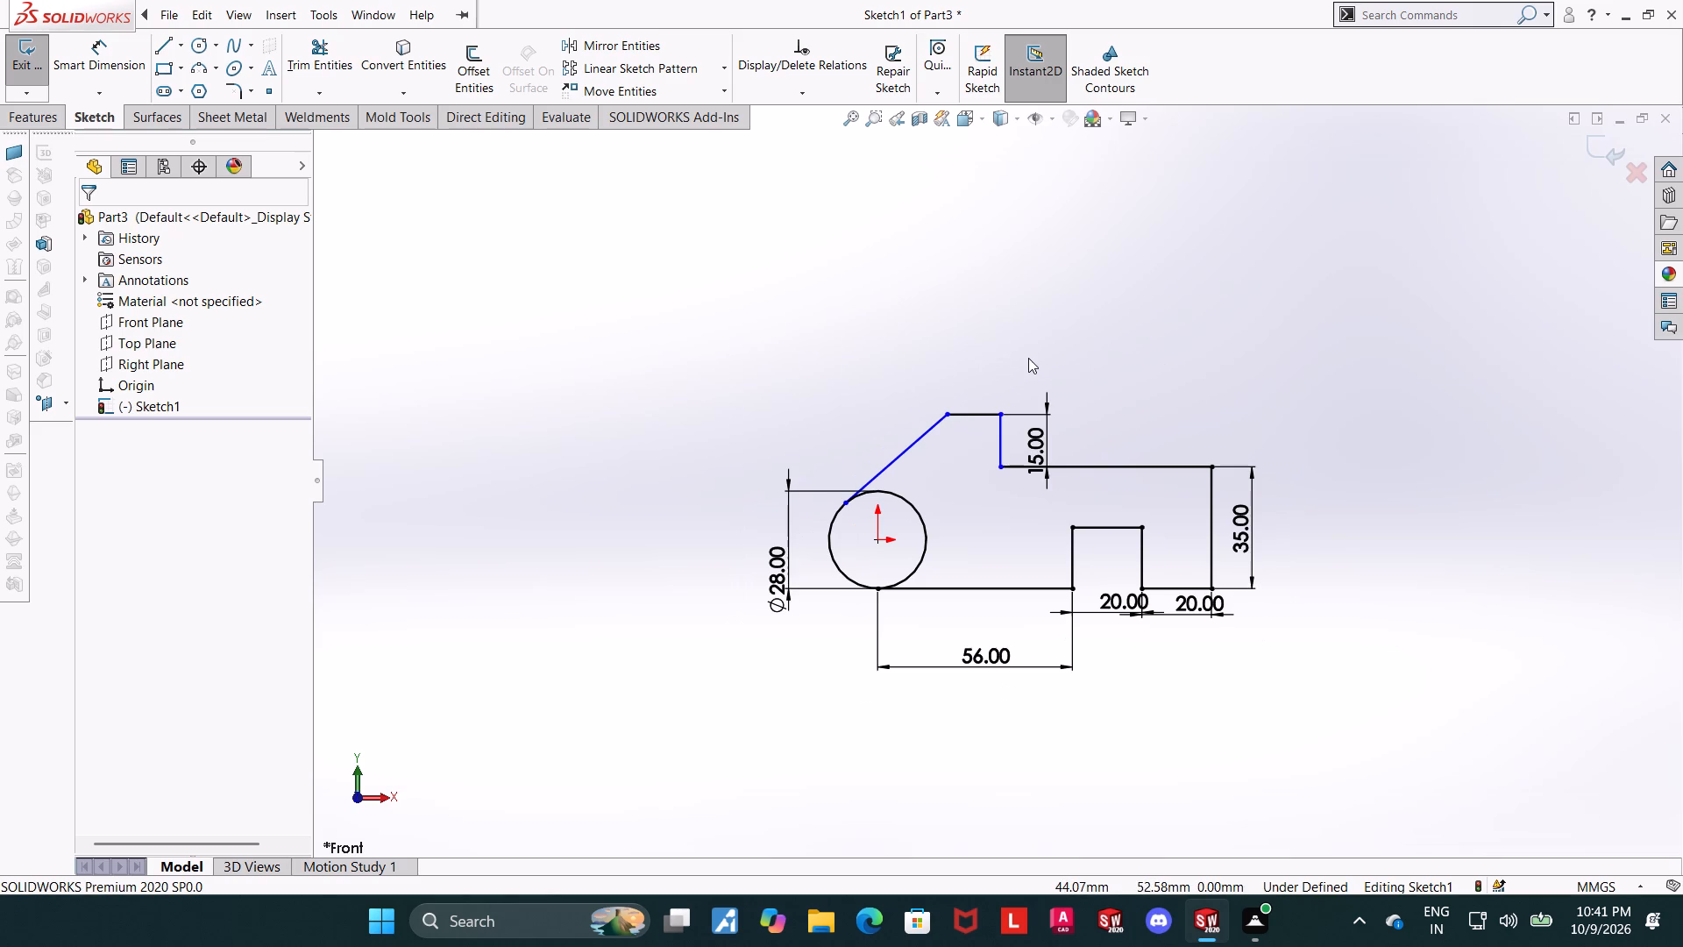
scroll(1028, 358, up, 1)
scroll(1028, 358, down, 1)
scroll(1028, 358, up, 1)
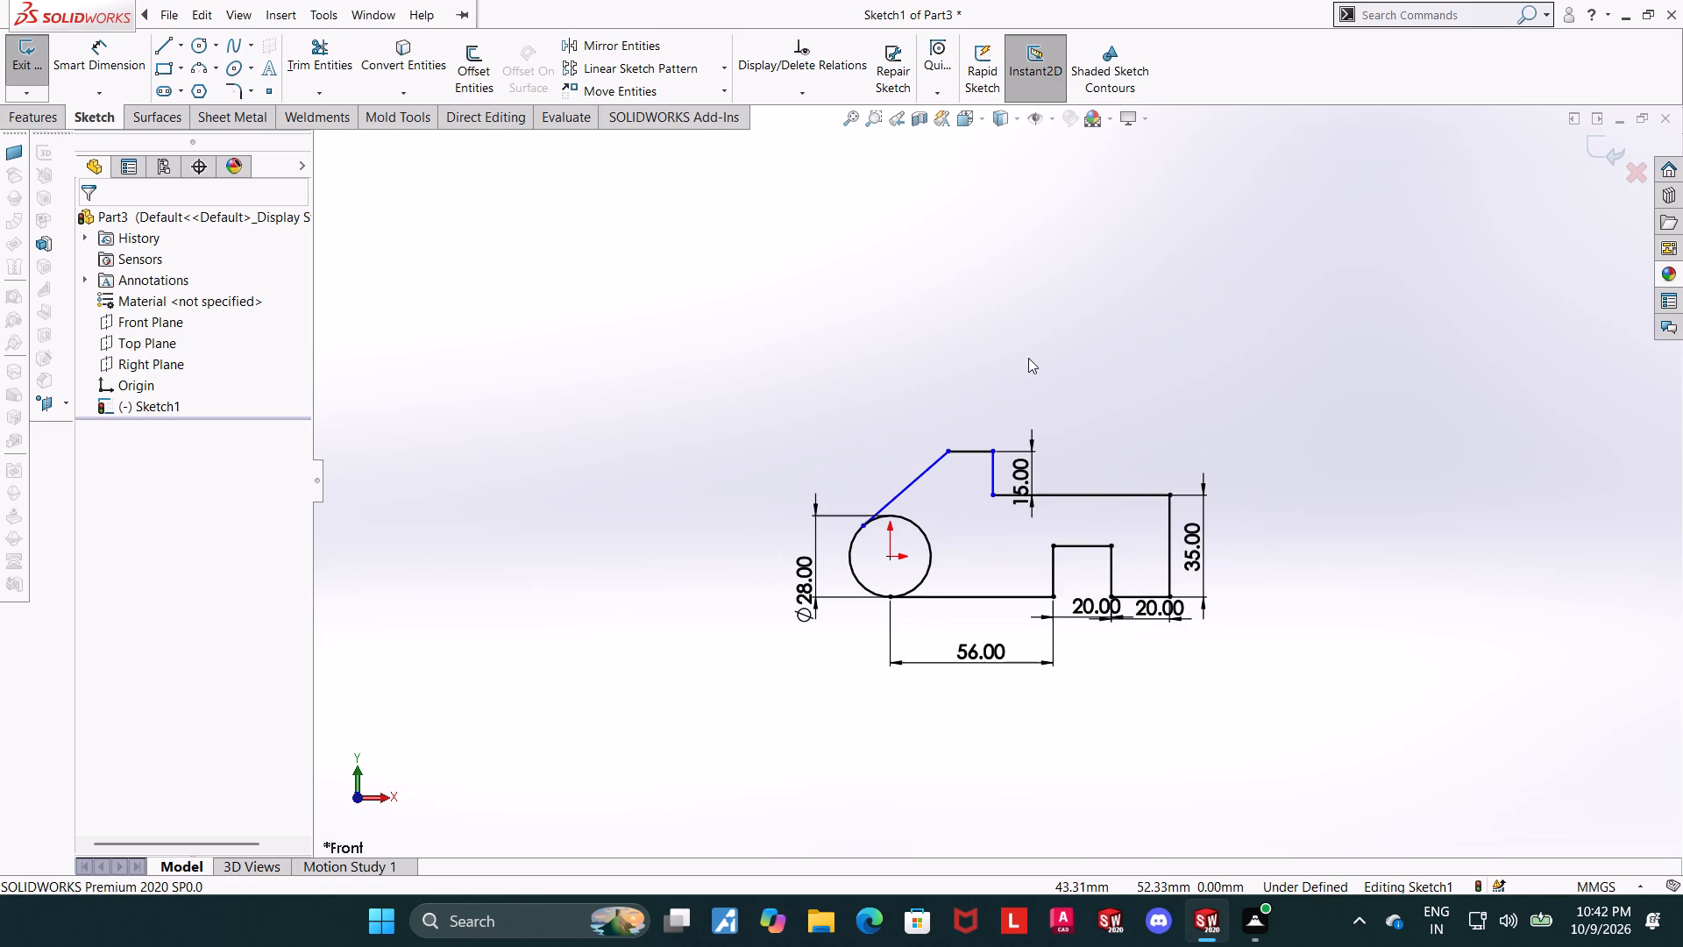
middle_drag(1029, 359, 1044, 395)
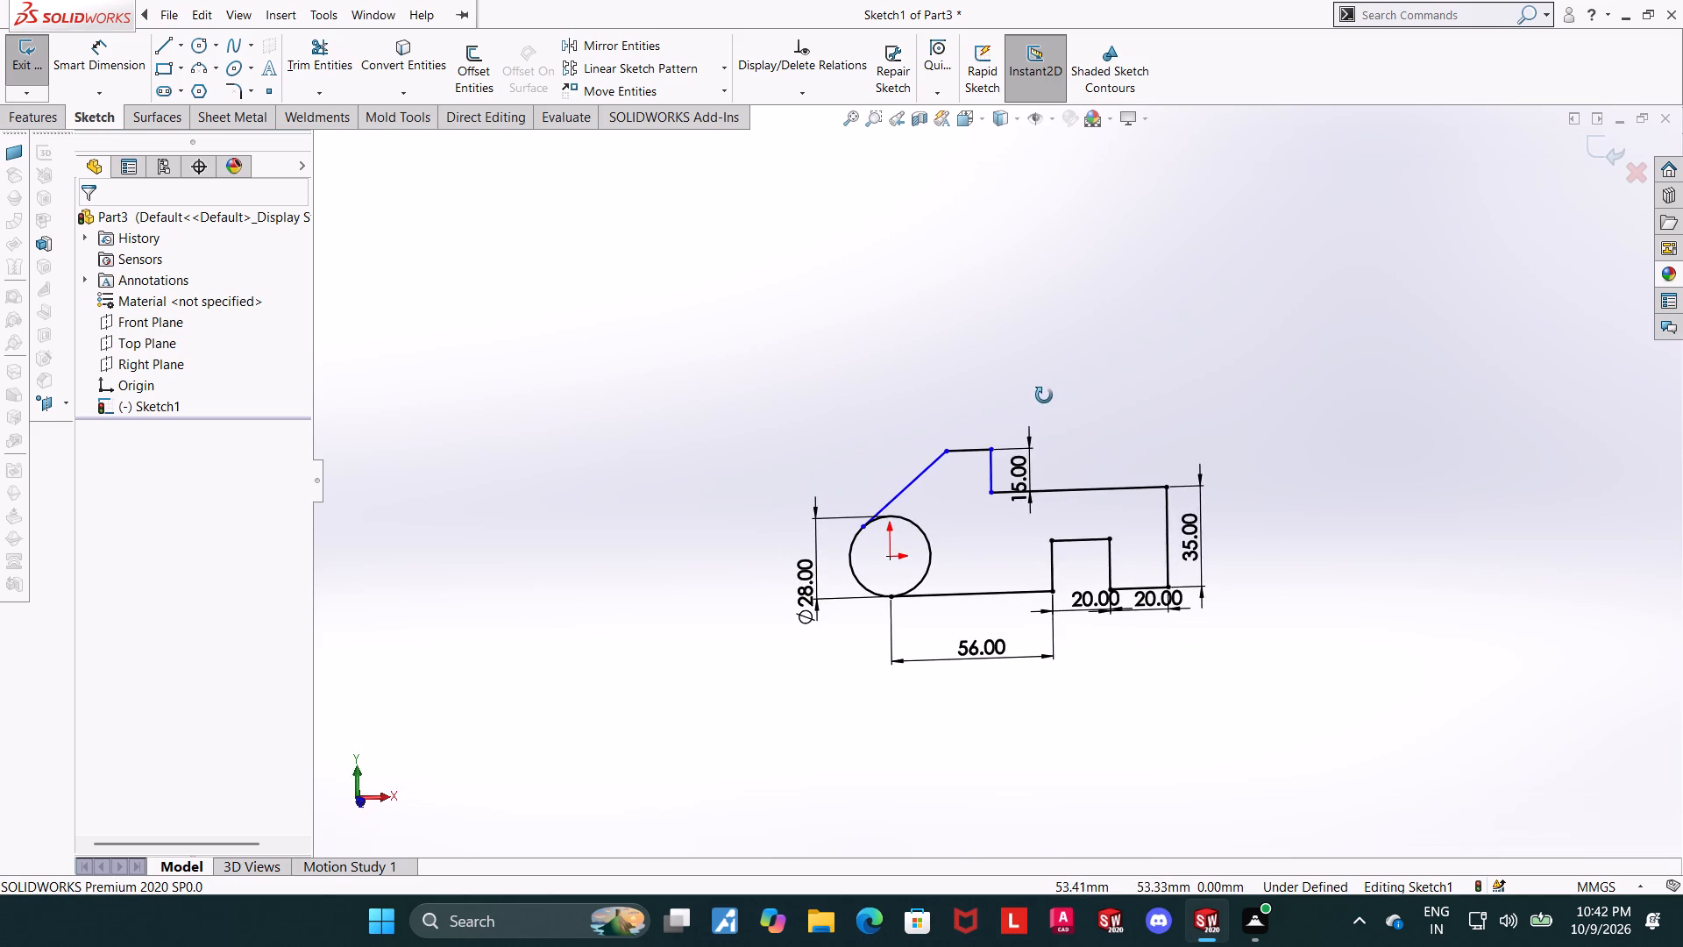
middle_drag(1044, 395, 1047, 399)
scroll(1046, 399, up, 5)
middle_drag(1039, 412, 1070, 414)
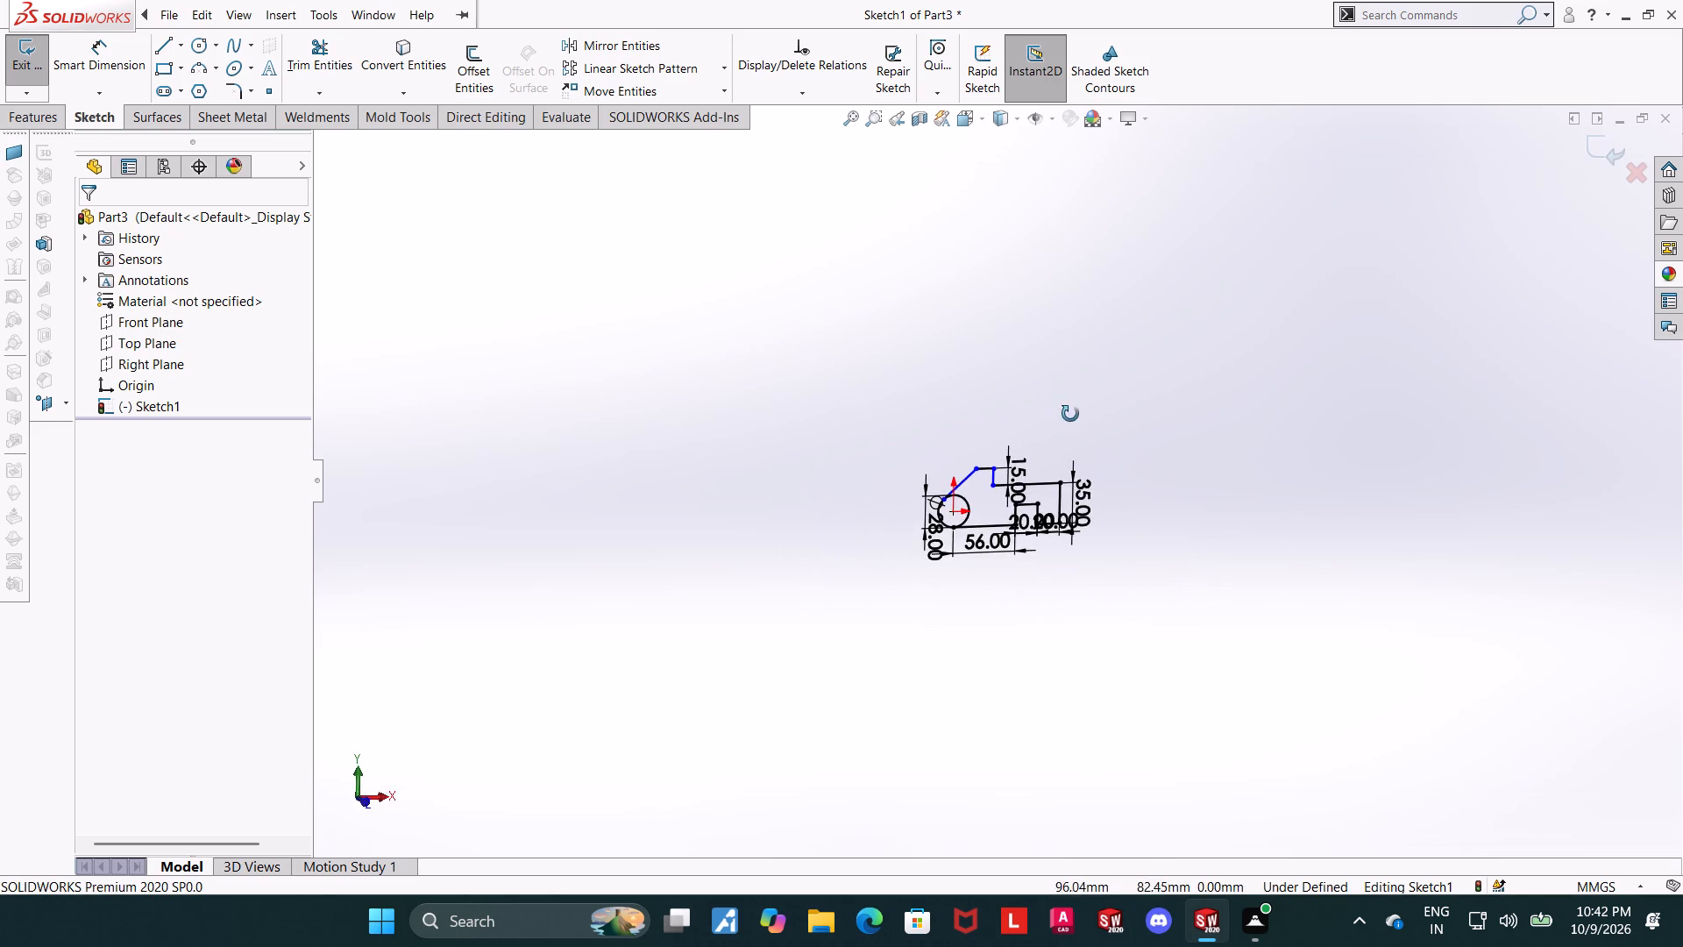
Trim away the circle's inner portion between the slanted line and the bottom line, leaving only the outer arc.
middle_drag(1070, 414, 1082, 438)
scroll(1057, 472, down, 9)
middle_drag(899, 618, 874, 545)
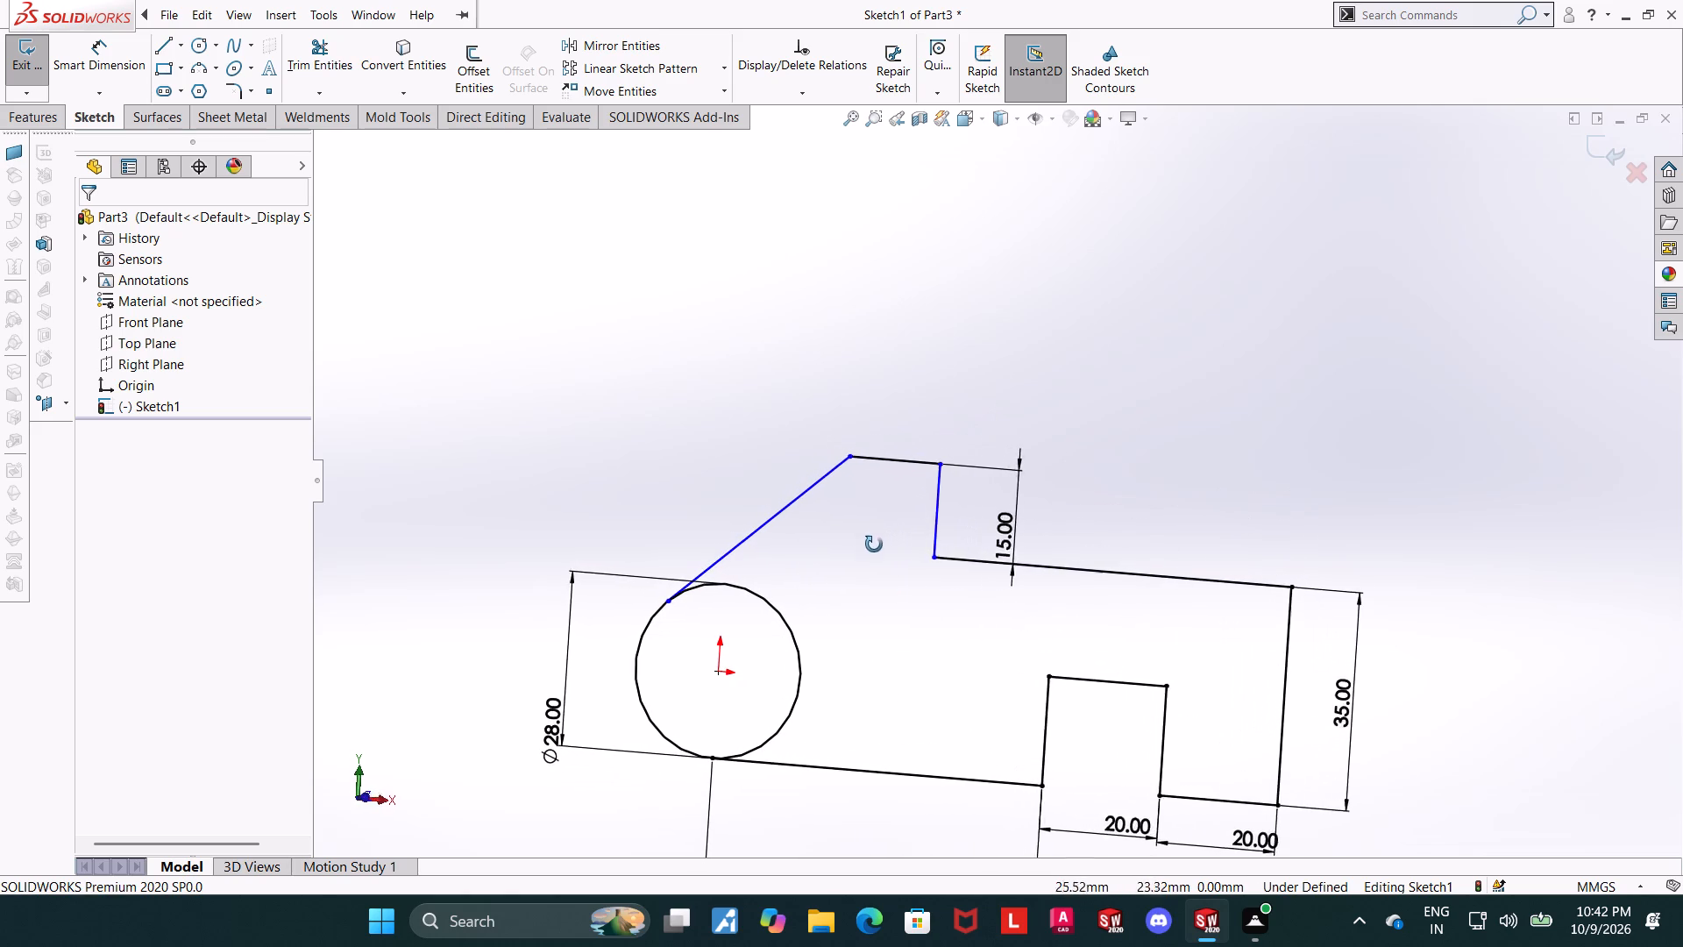
middle_drag(874, 545, 853, 582)
scroll(853, 583, up, 3)
click(961, 107)
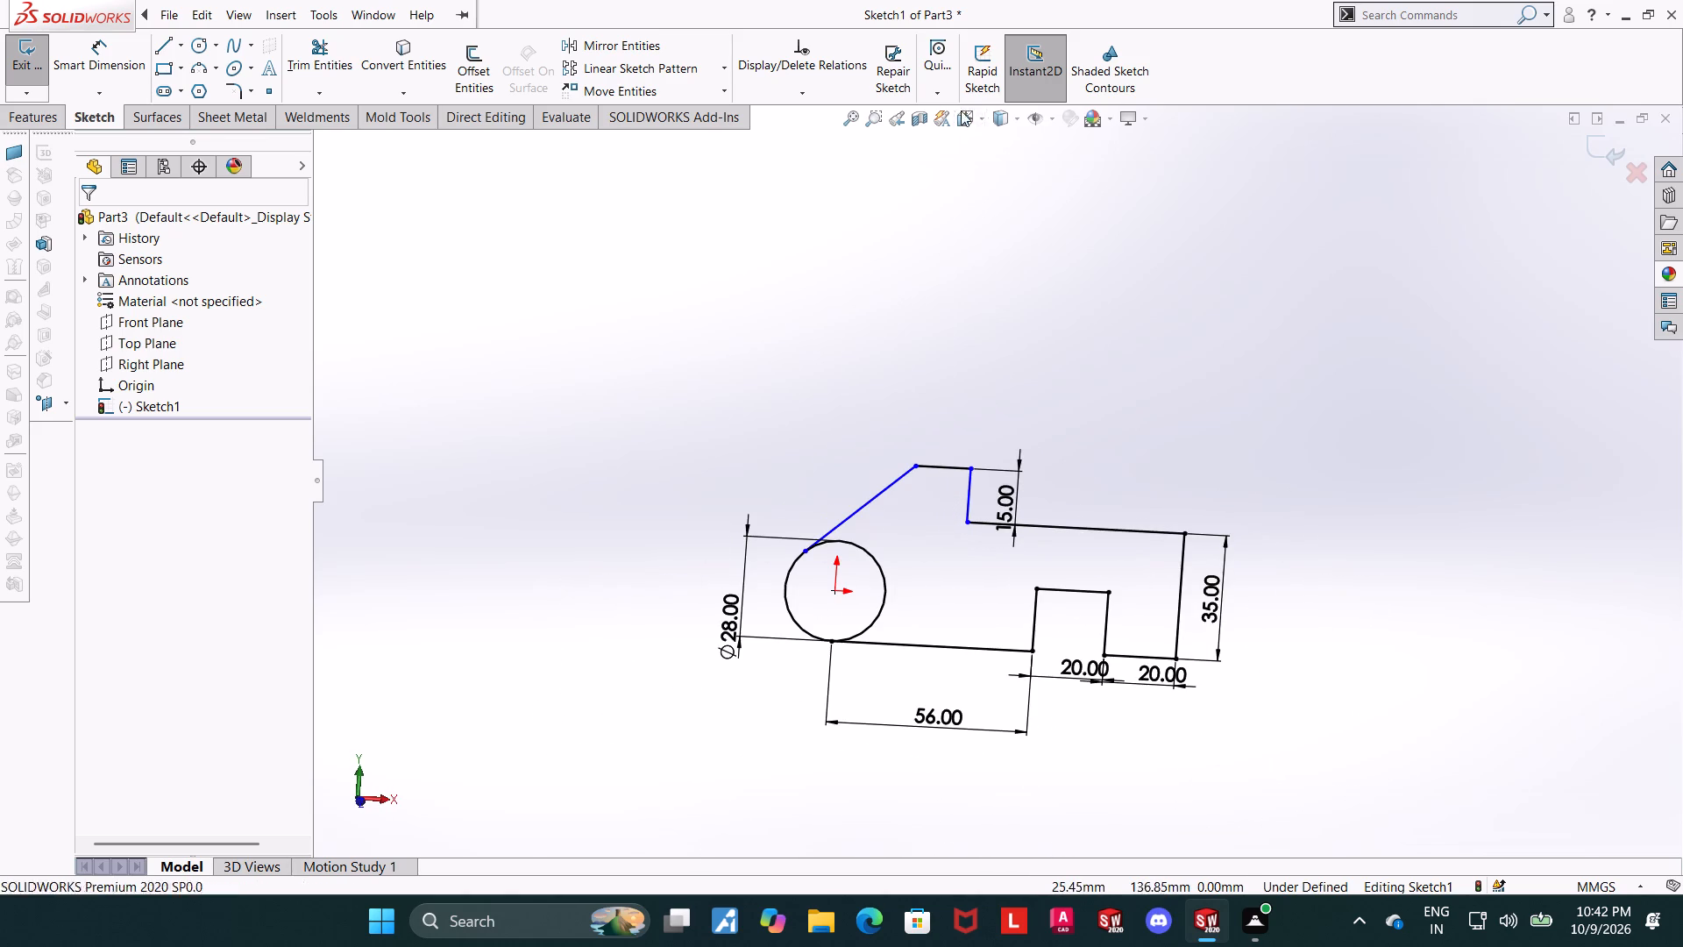
click(971, 131)
click(968, 123)
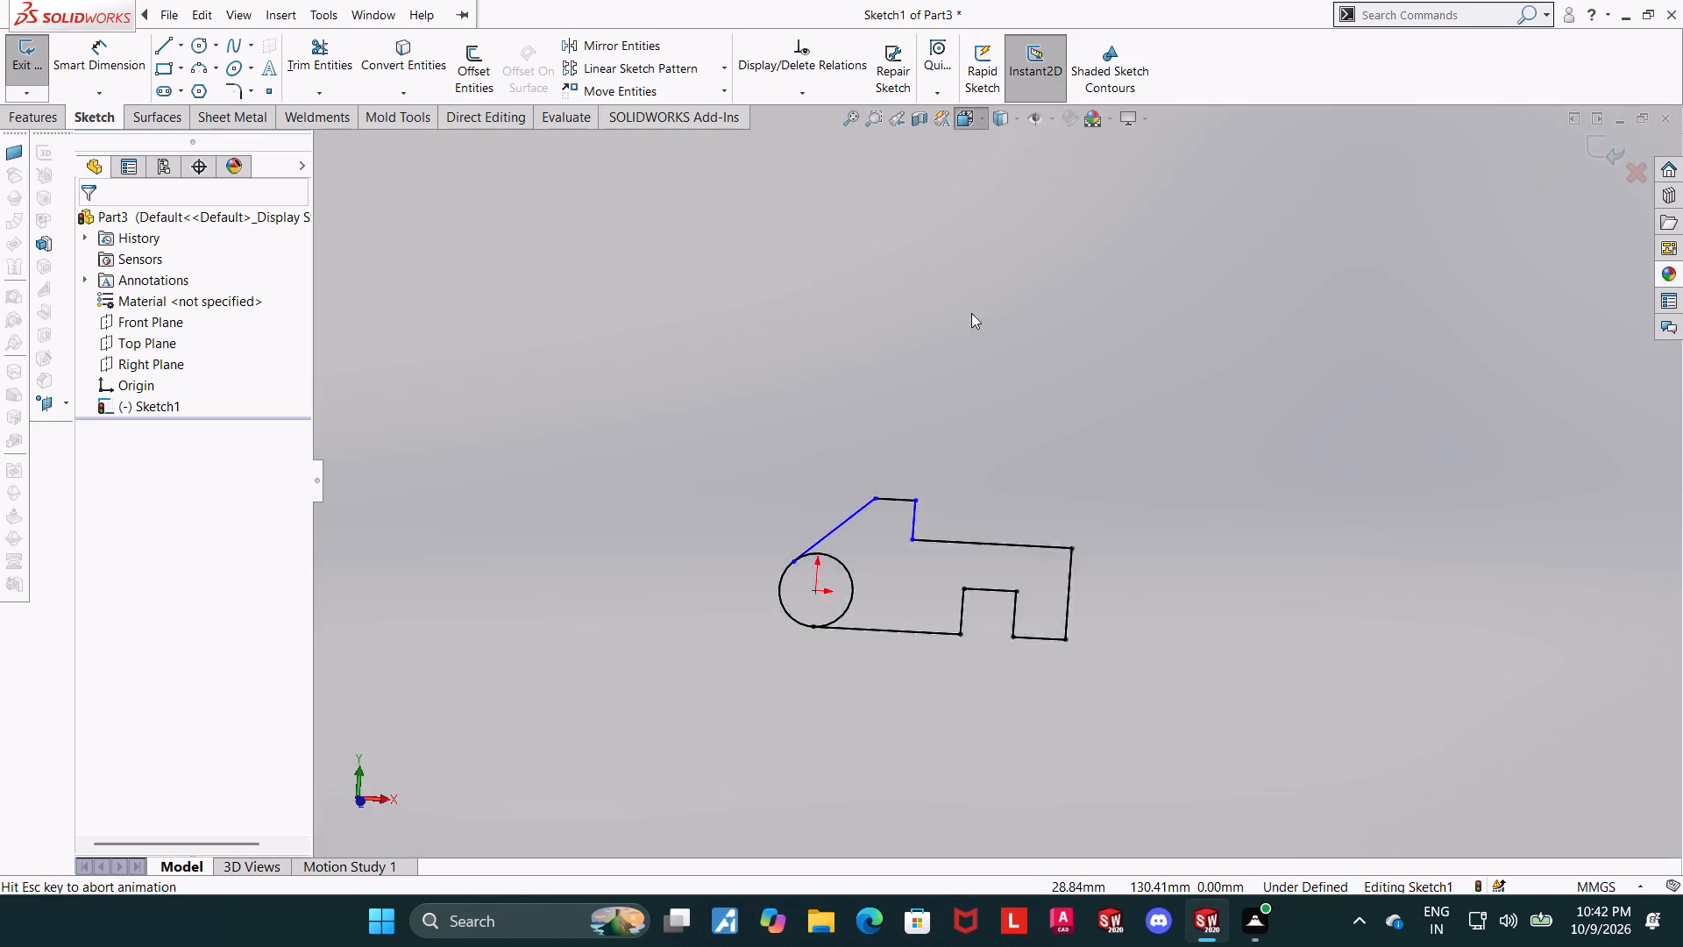
click(805, 588)
scroll(803, 408, down, 1)
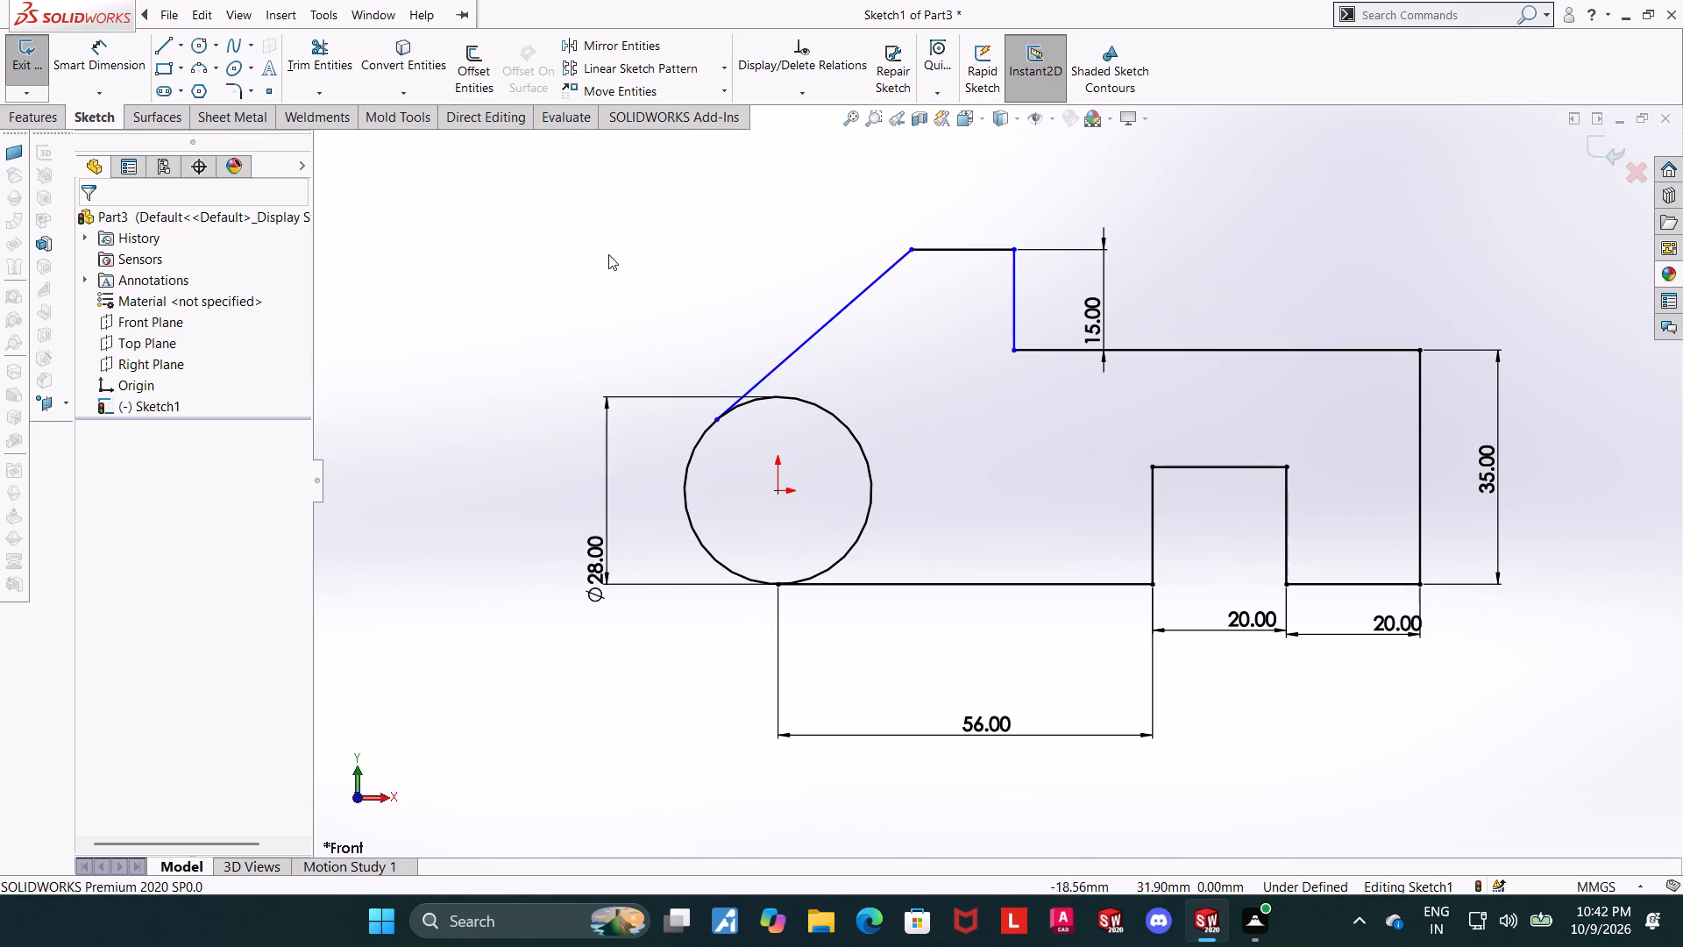
click(296, 44)
drag(913, 455, 844, 455)
key(Escape)
key(Escape)
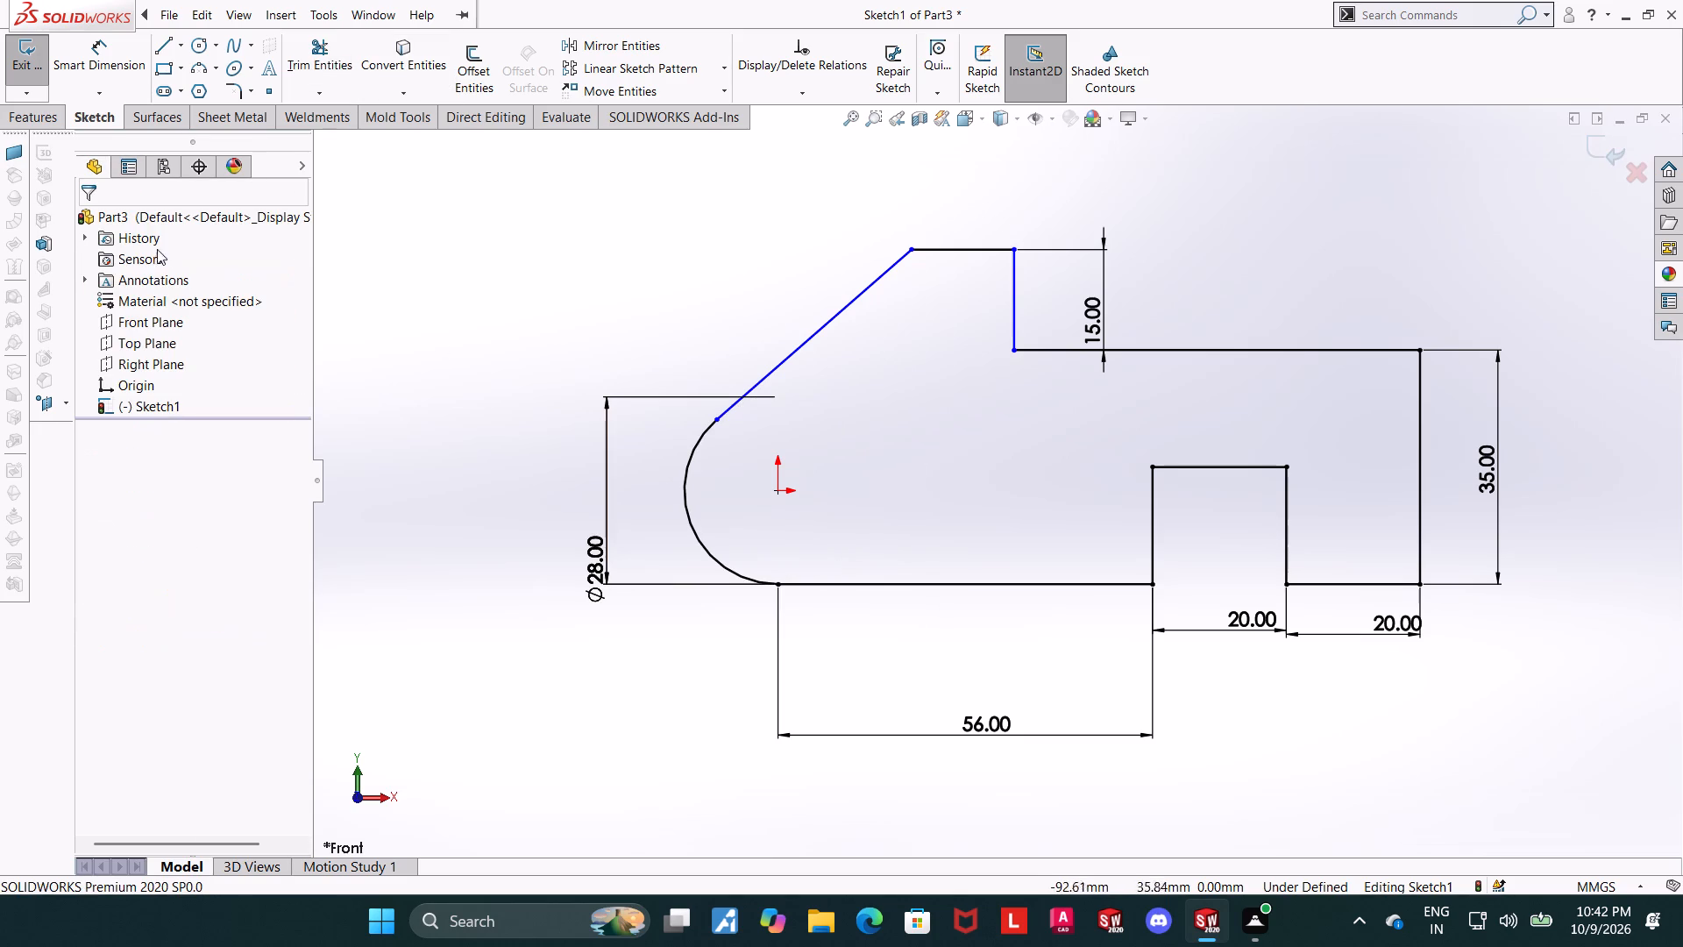
Sketch a circle of about 7 mm radius centred on the origin, inside the rounded end.
double_click(195, 40)
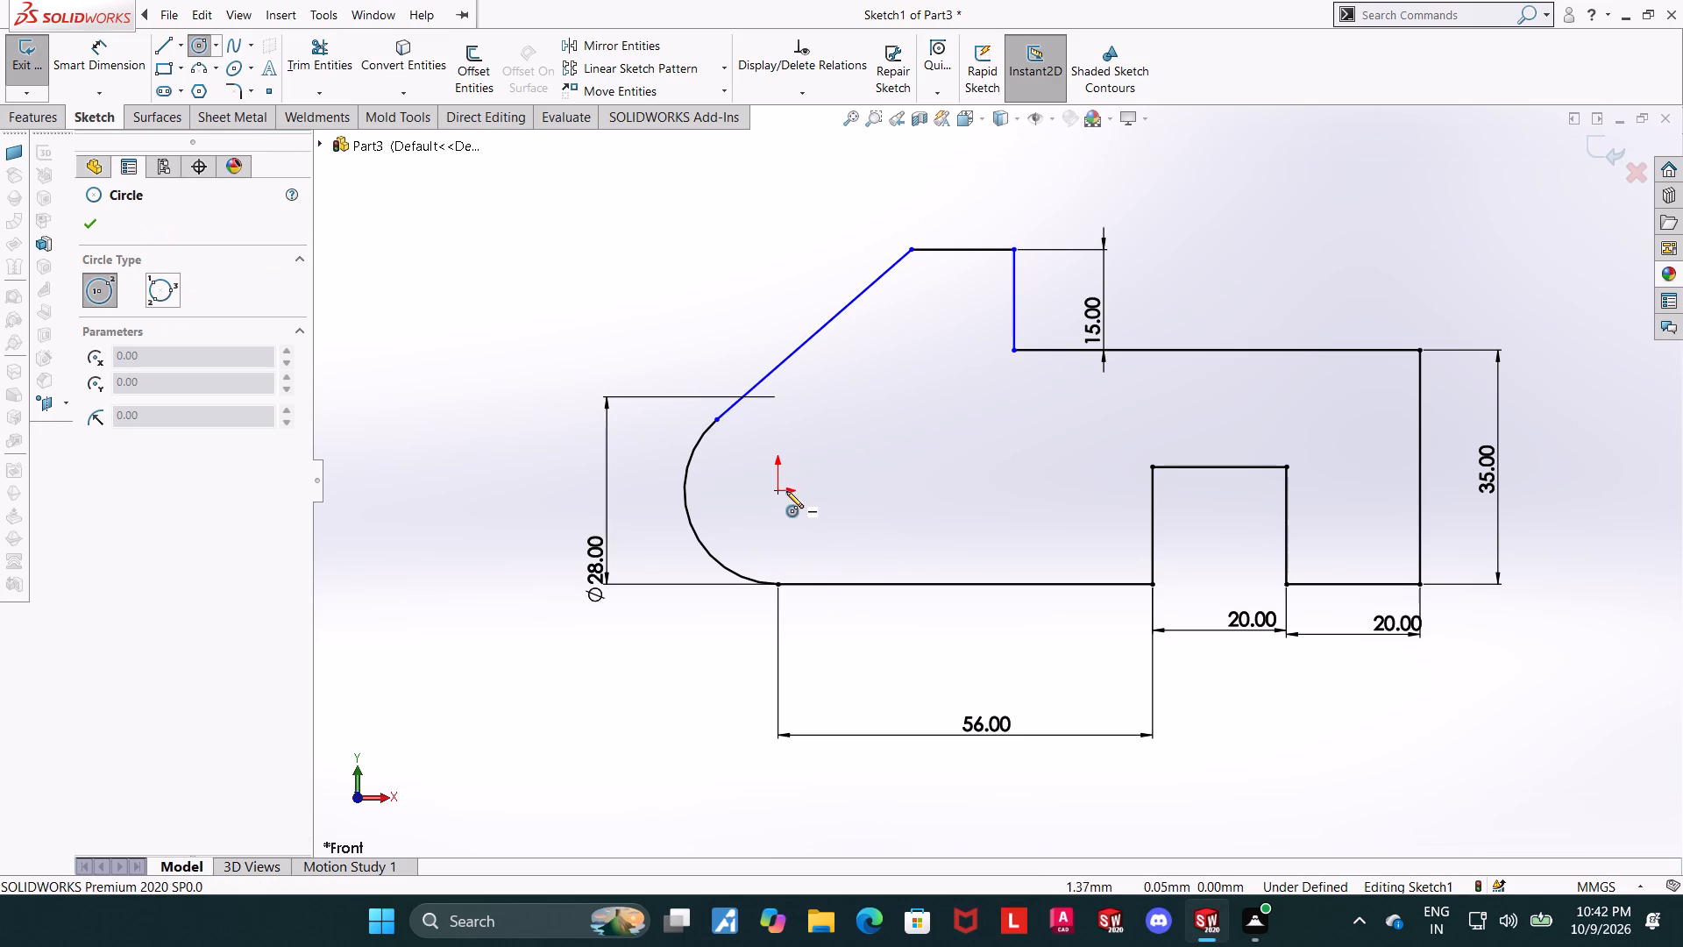
click(777, 491)
click(819, 466)
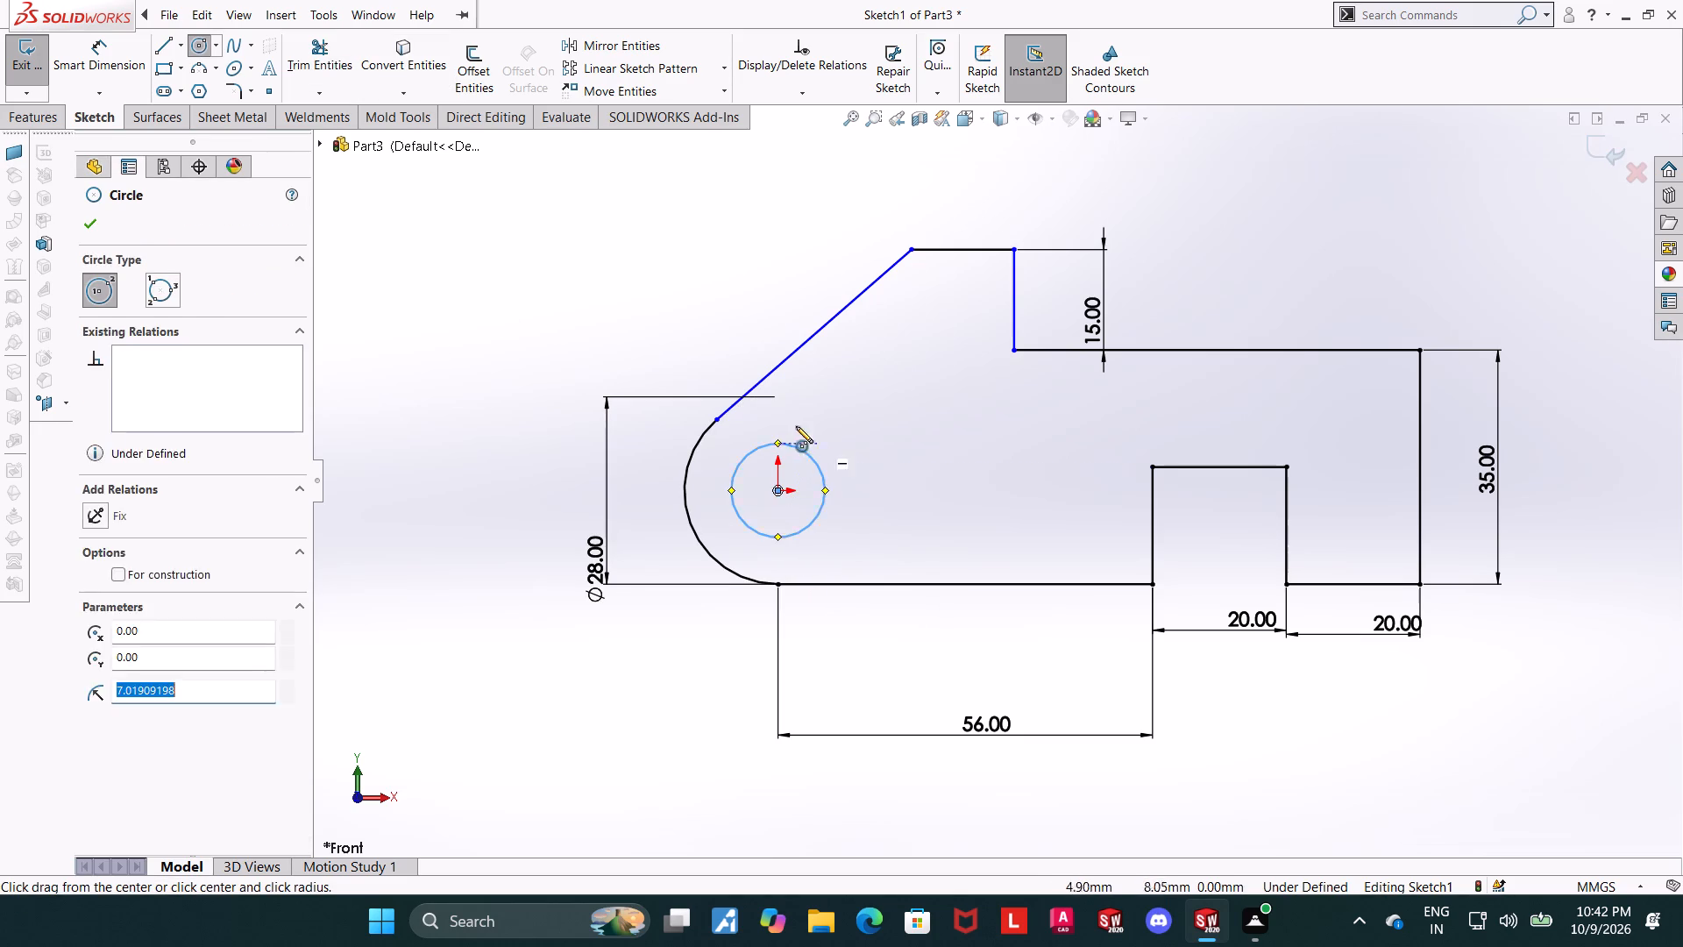
key(Escape)
key(Escape)
Dimension the inner circle's diameter as 14 mm.
click(75, 74)
click(809, 458)
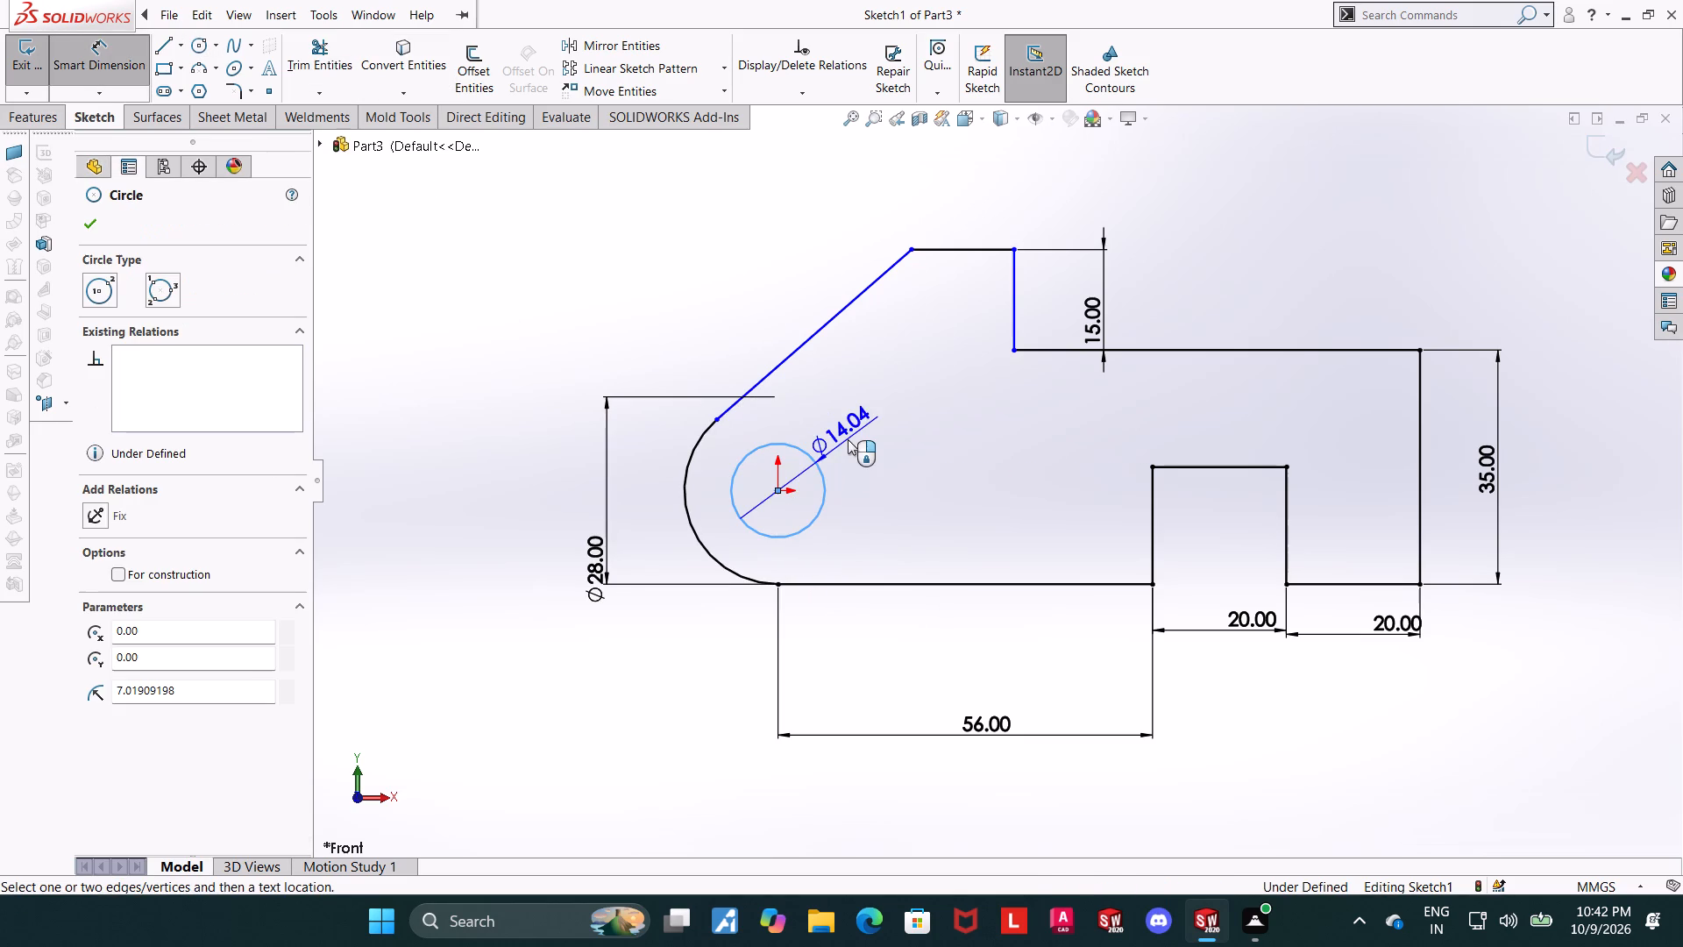
click(850, 435)
text(14)
key(Return)
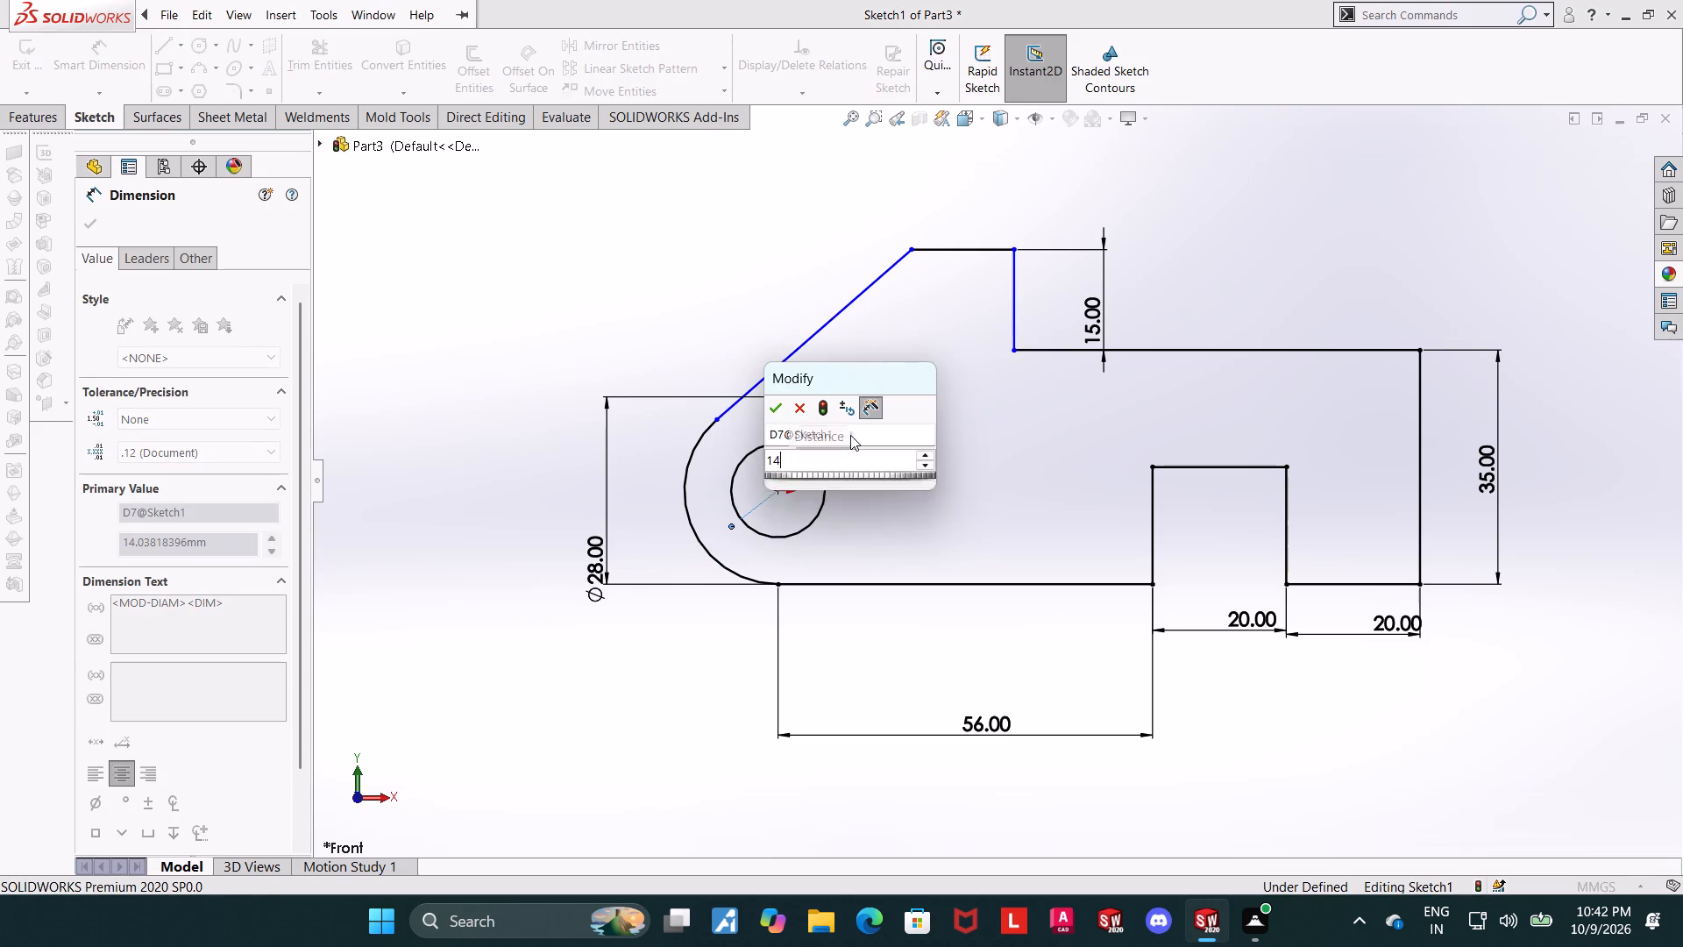
key(Escape)
key(Escape)
key(Escape)
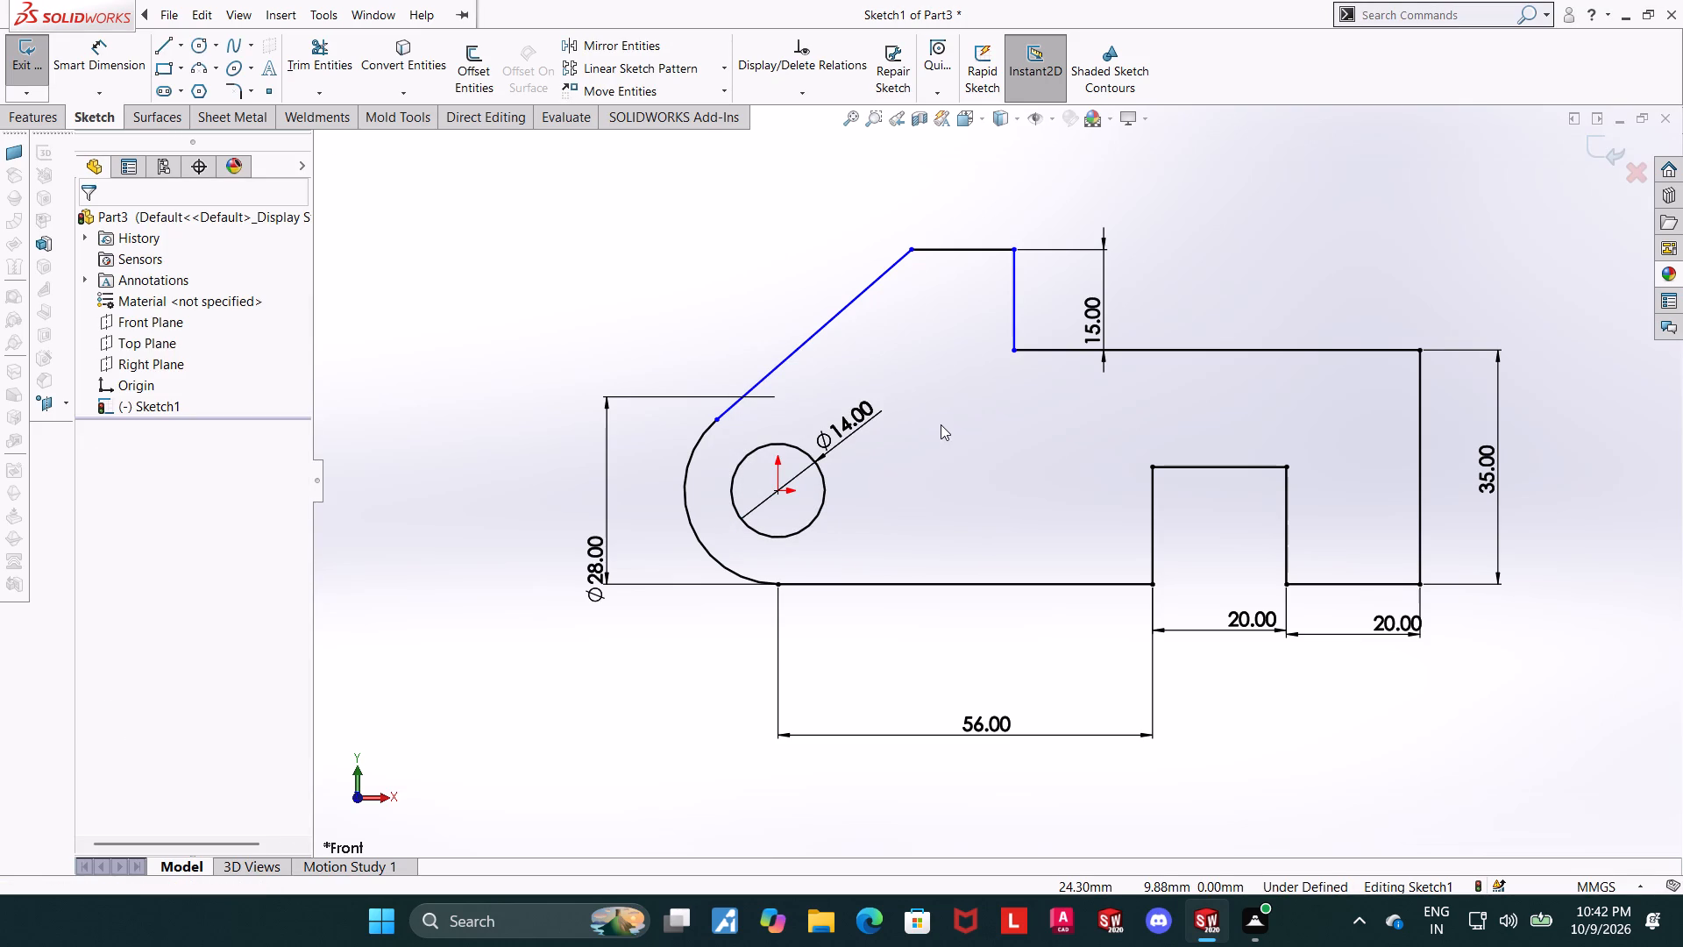
key(Escape)
key(Escape)
key(Escape)
key(Escape)
key(Escape)
key(Escape)
Dimension the horizontal distance between the short vertical step line and the 35 mm vertical line as 50 mm.
click(75, 52)
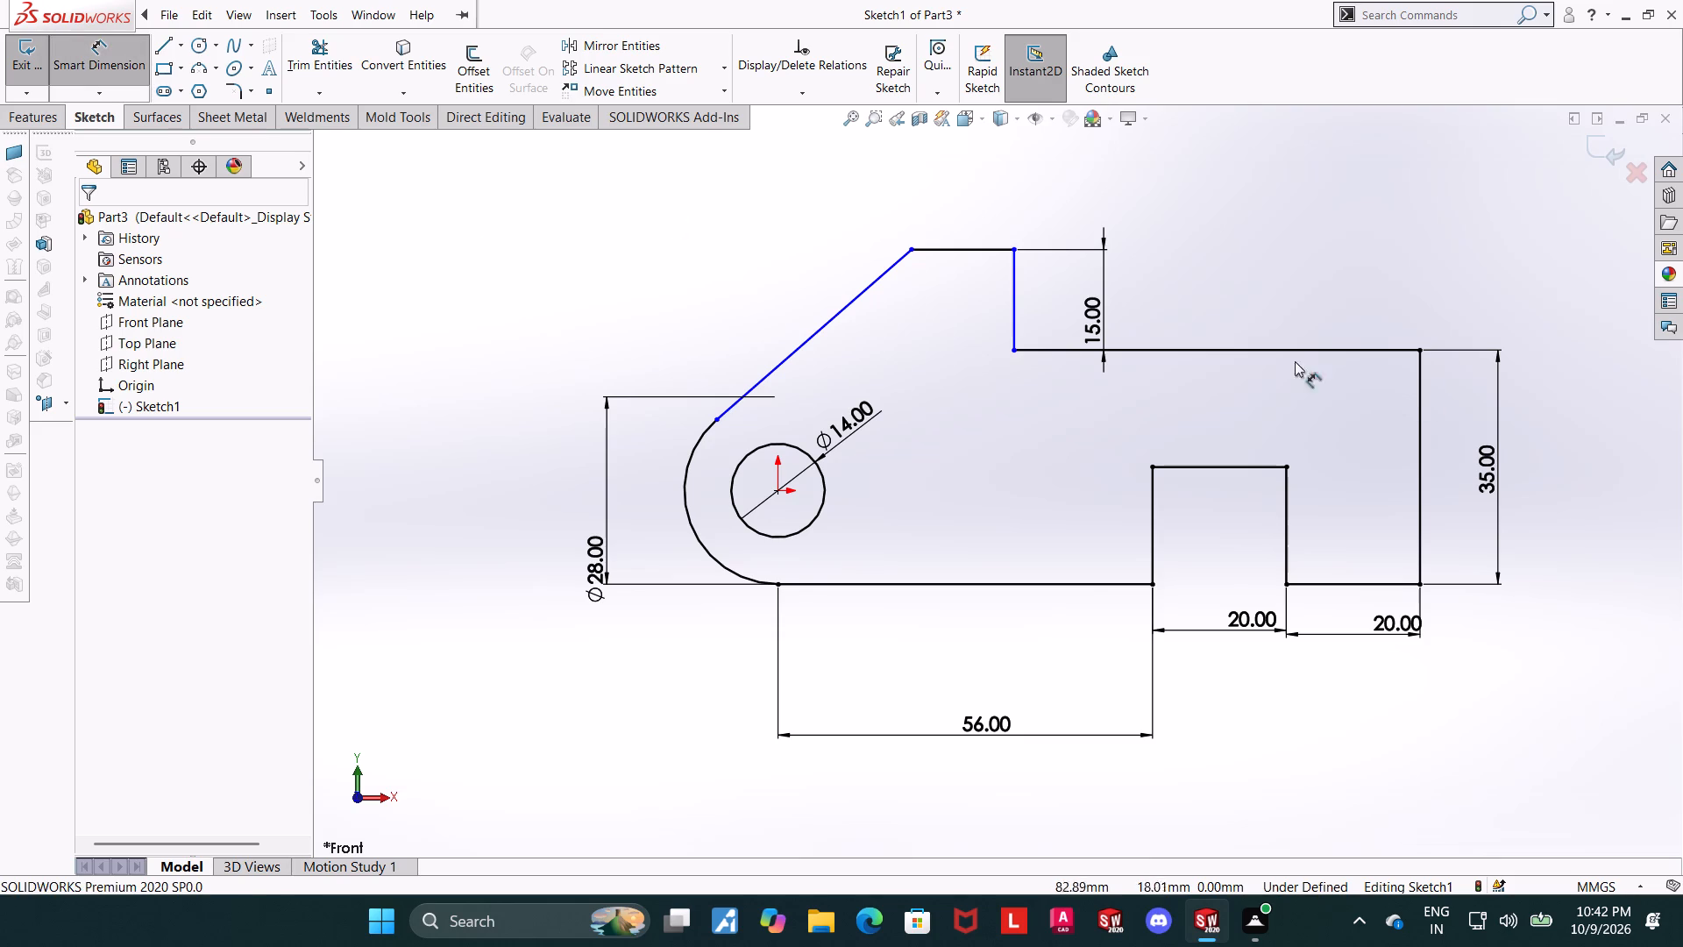
click(1010, 316)
click(1423, 396)
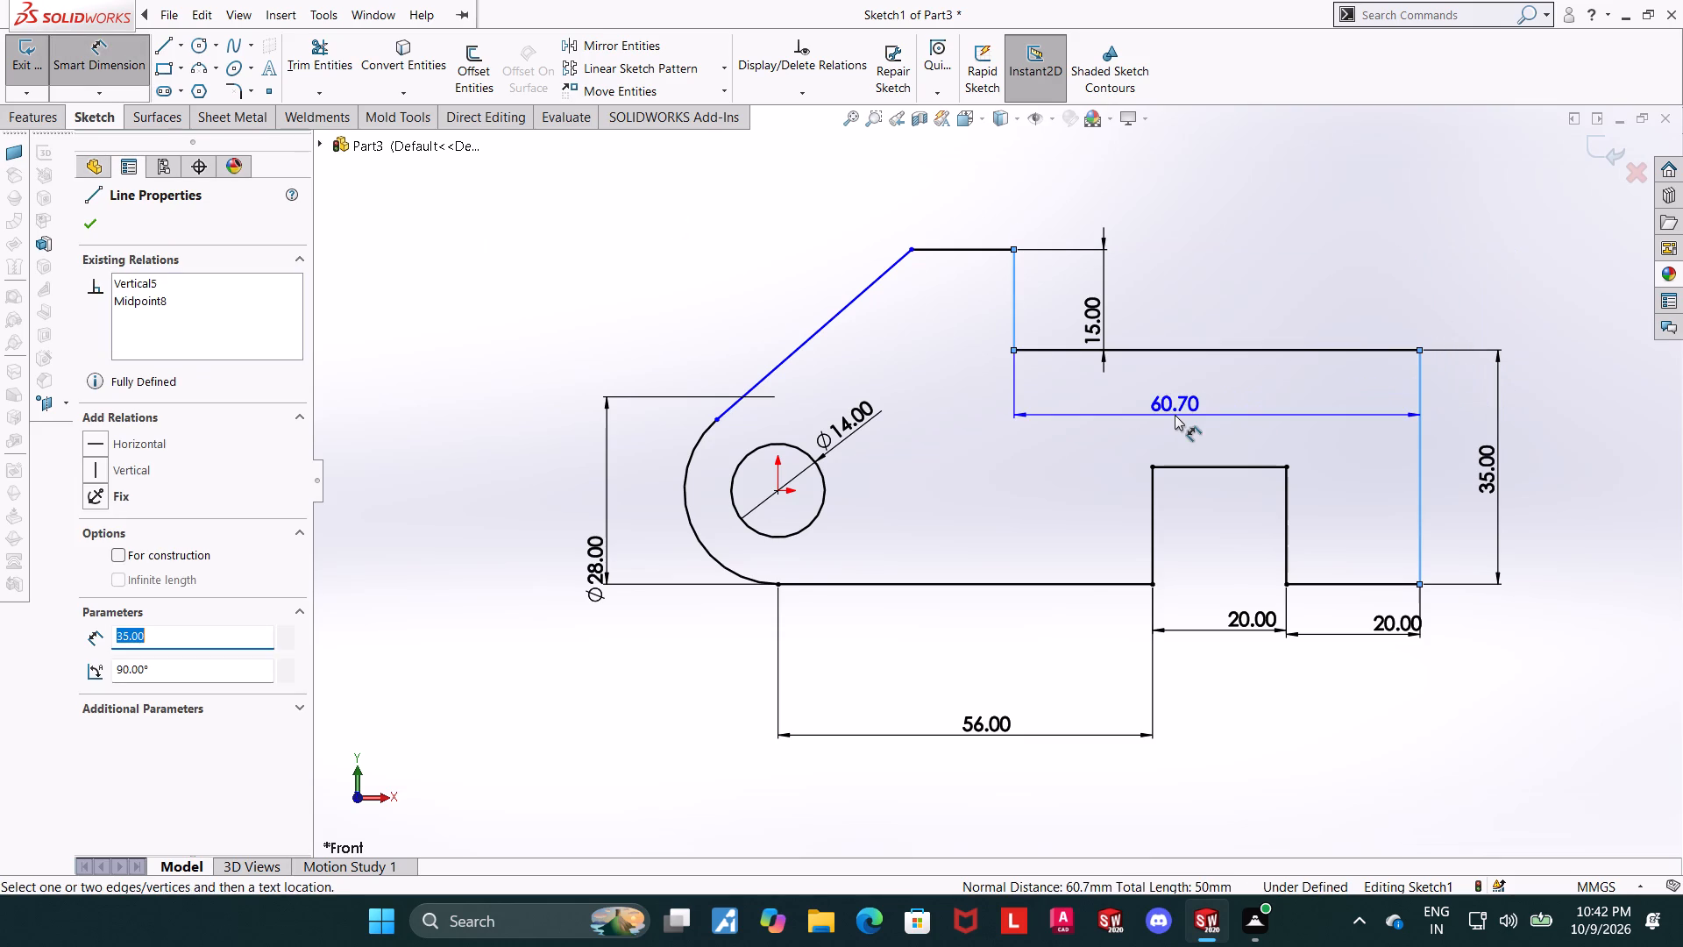
click(1175, 415)
text(50)
key(Return)
key(Escape)
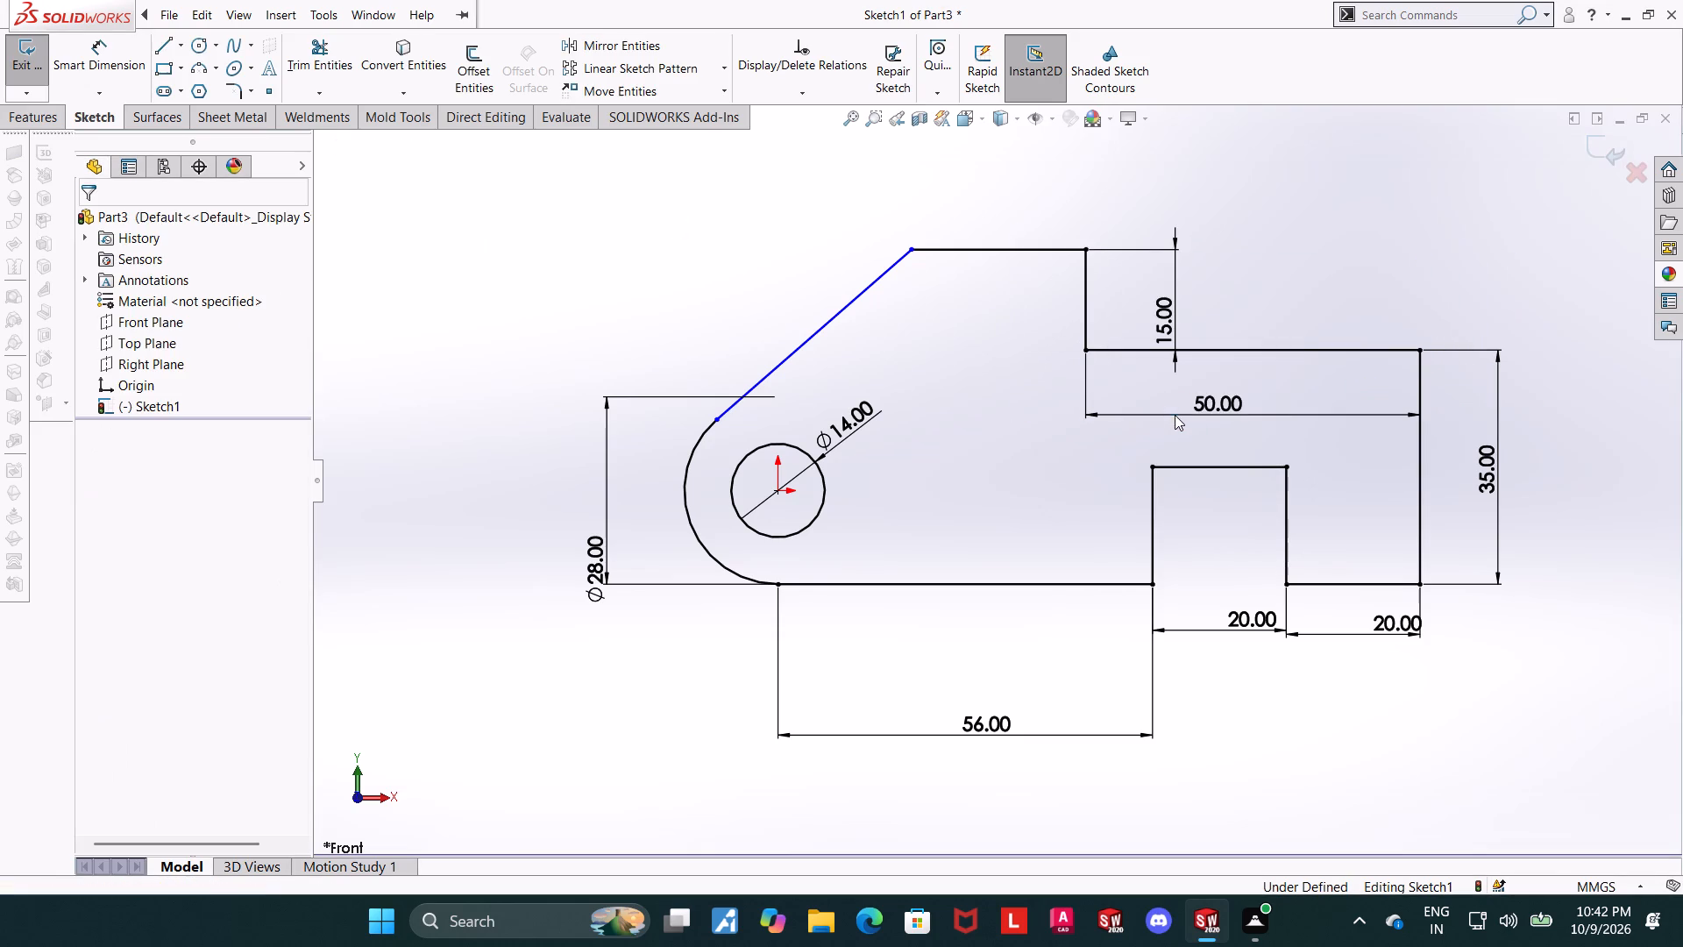
key(Escape)
key(Escape)
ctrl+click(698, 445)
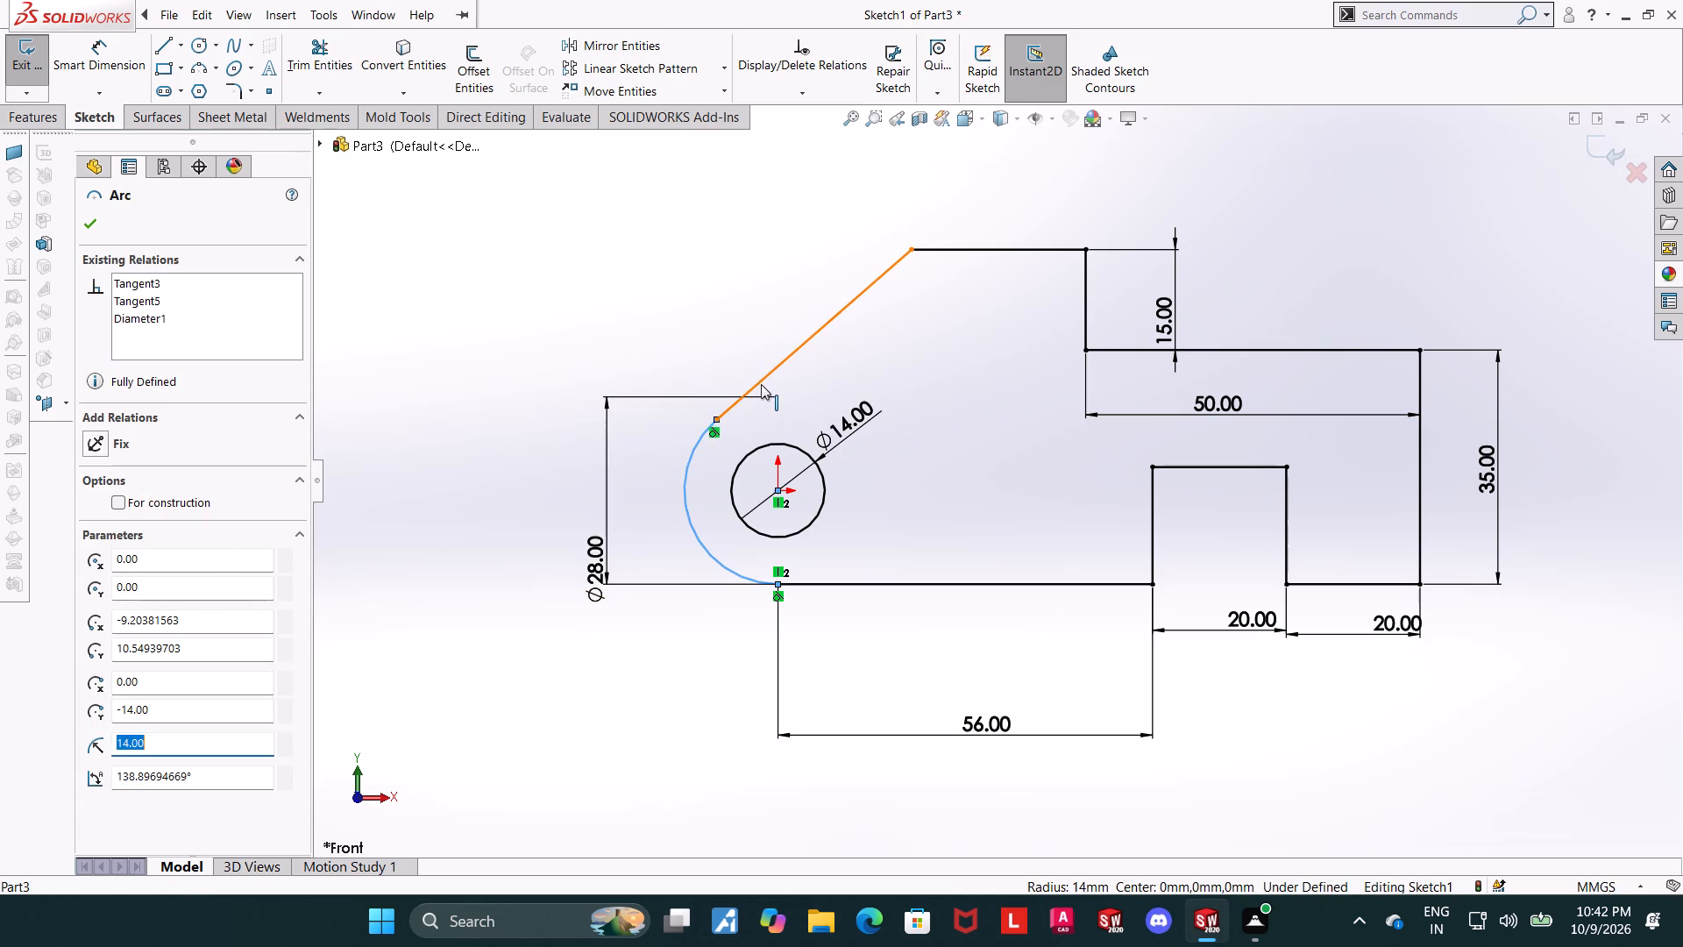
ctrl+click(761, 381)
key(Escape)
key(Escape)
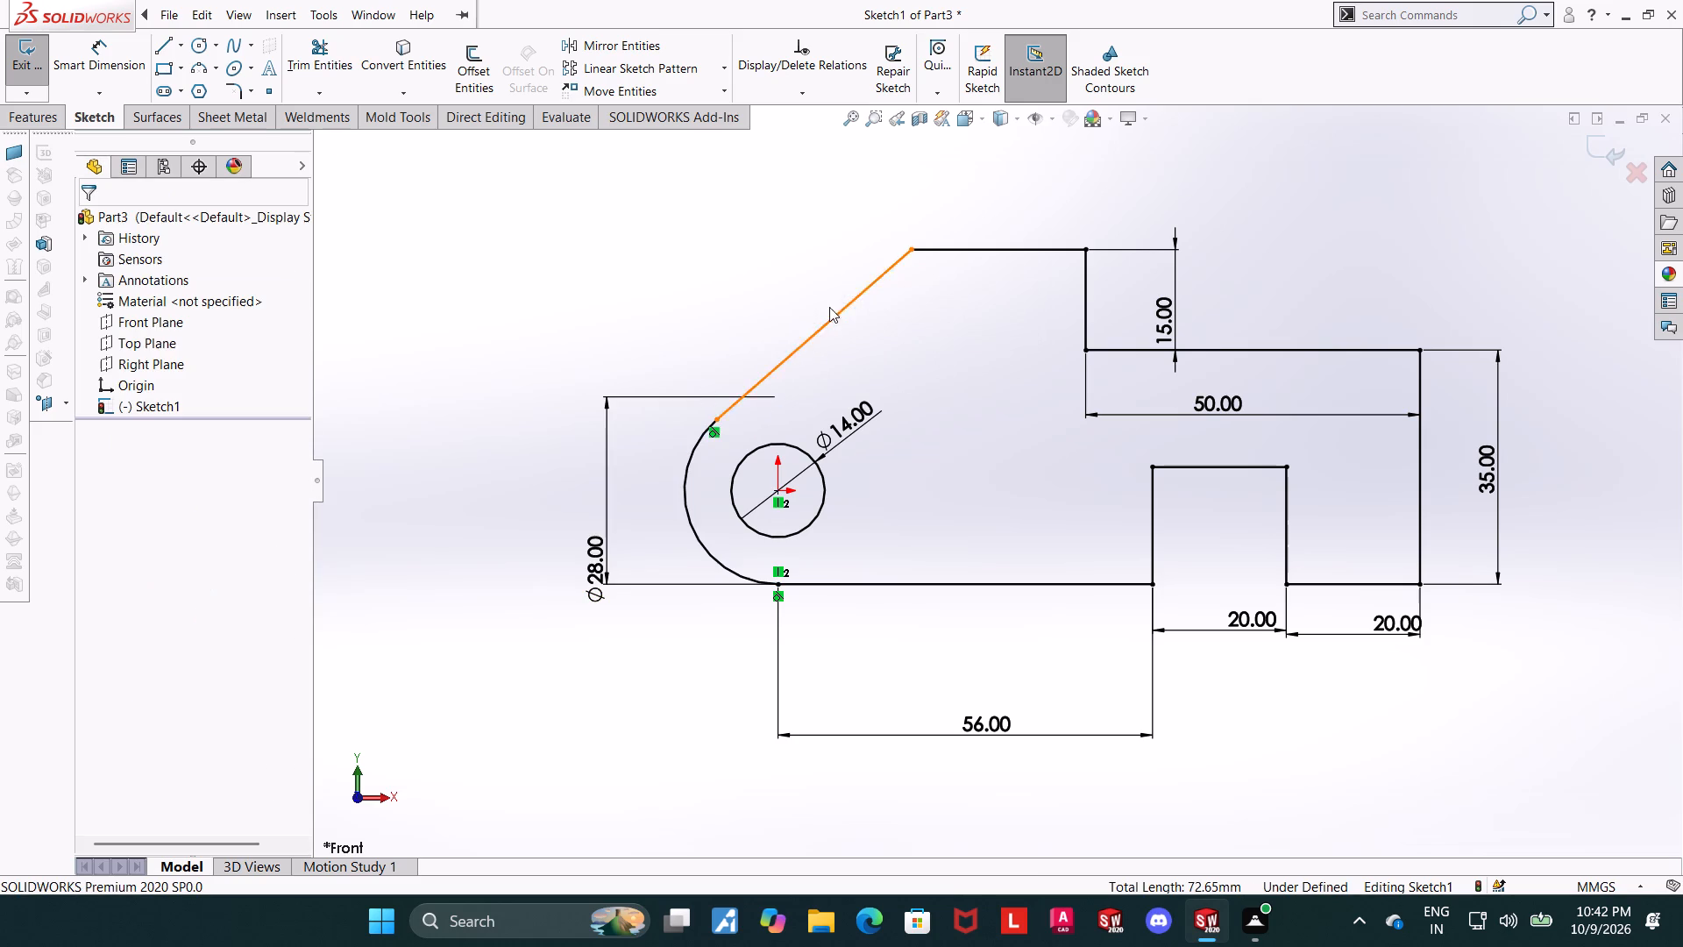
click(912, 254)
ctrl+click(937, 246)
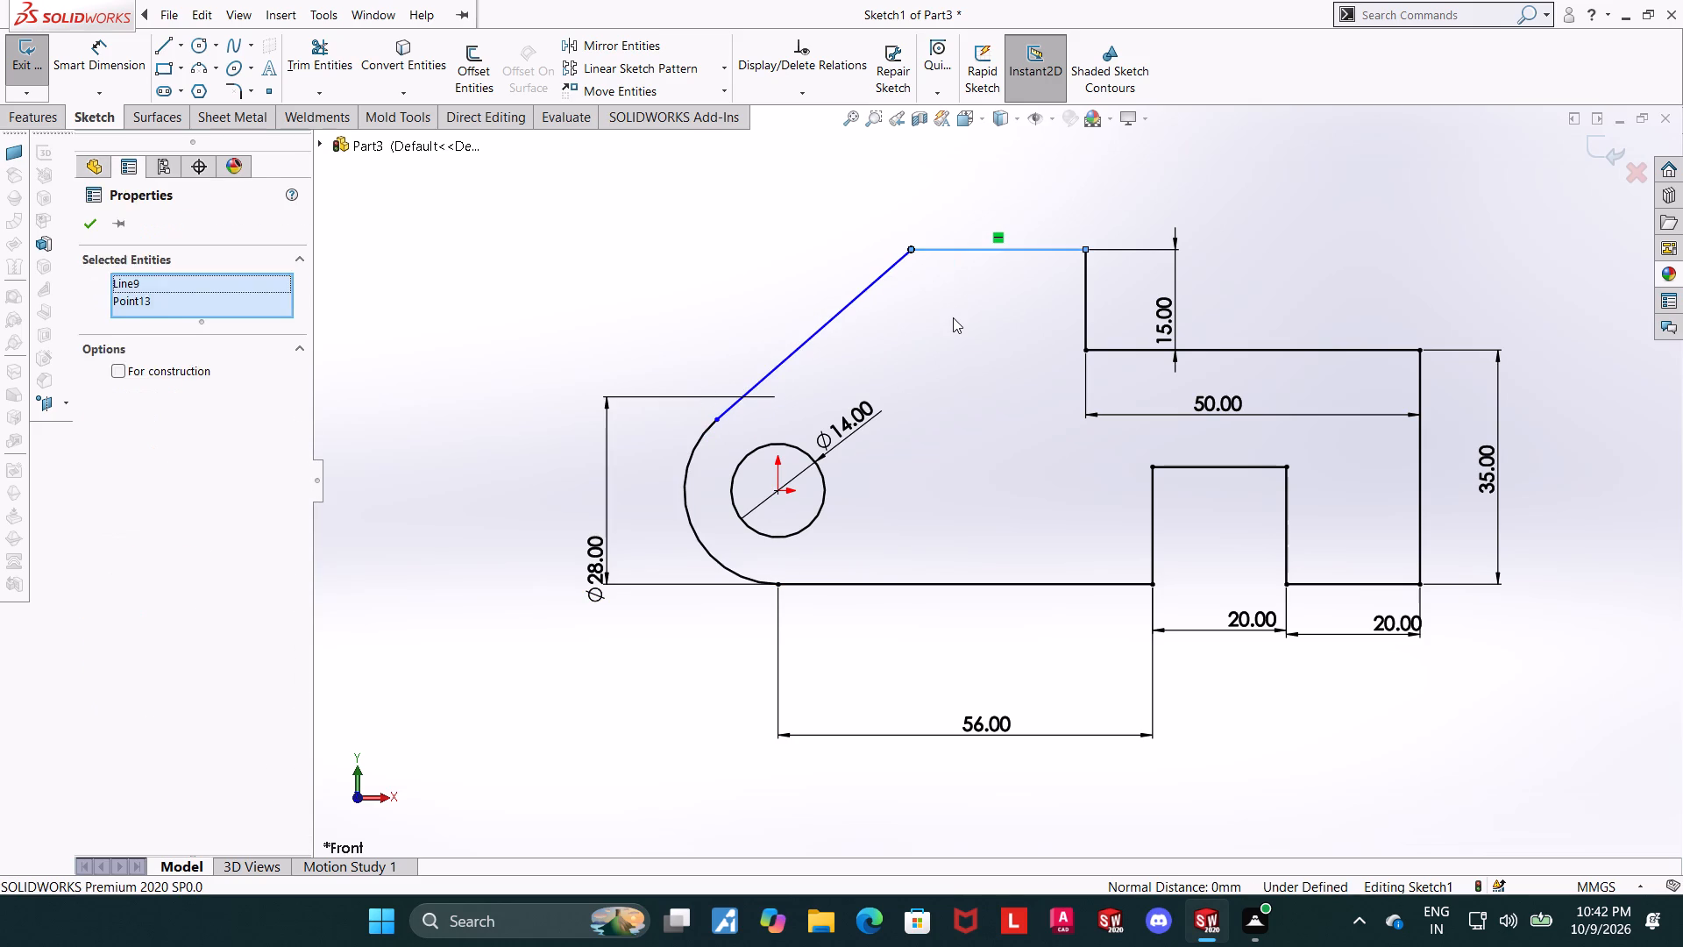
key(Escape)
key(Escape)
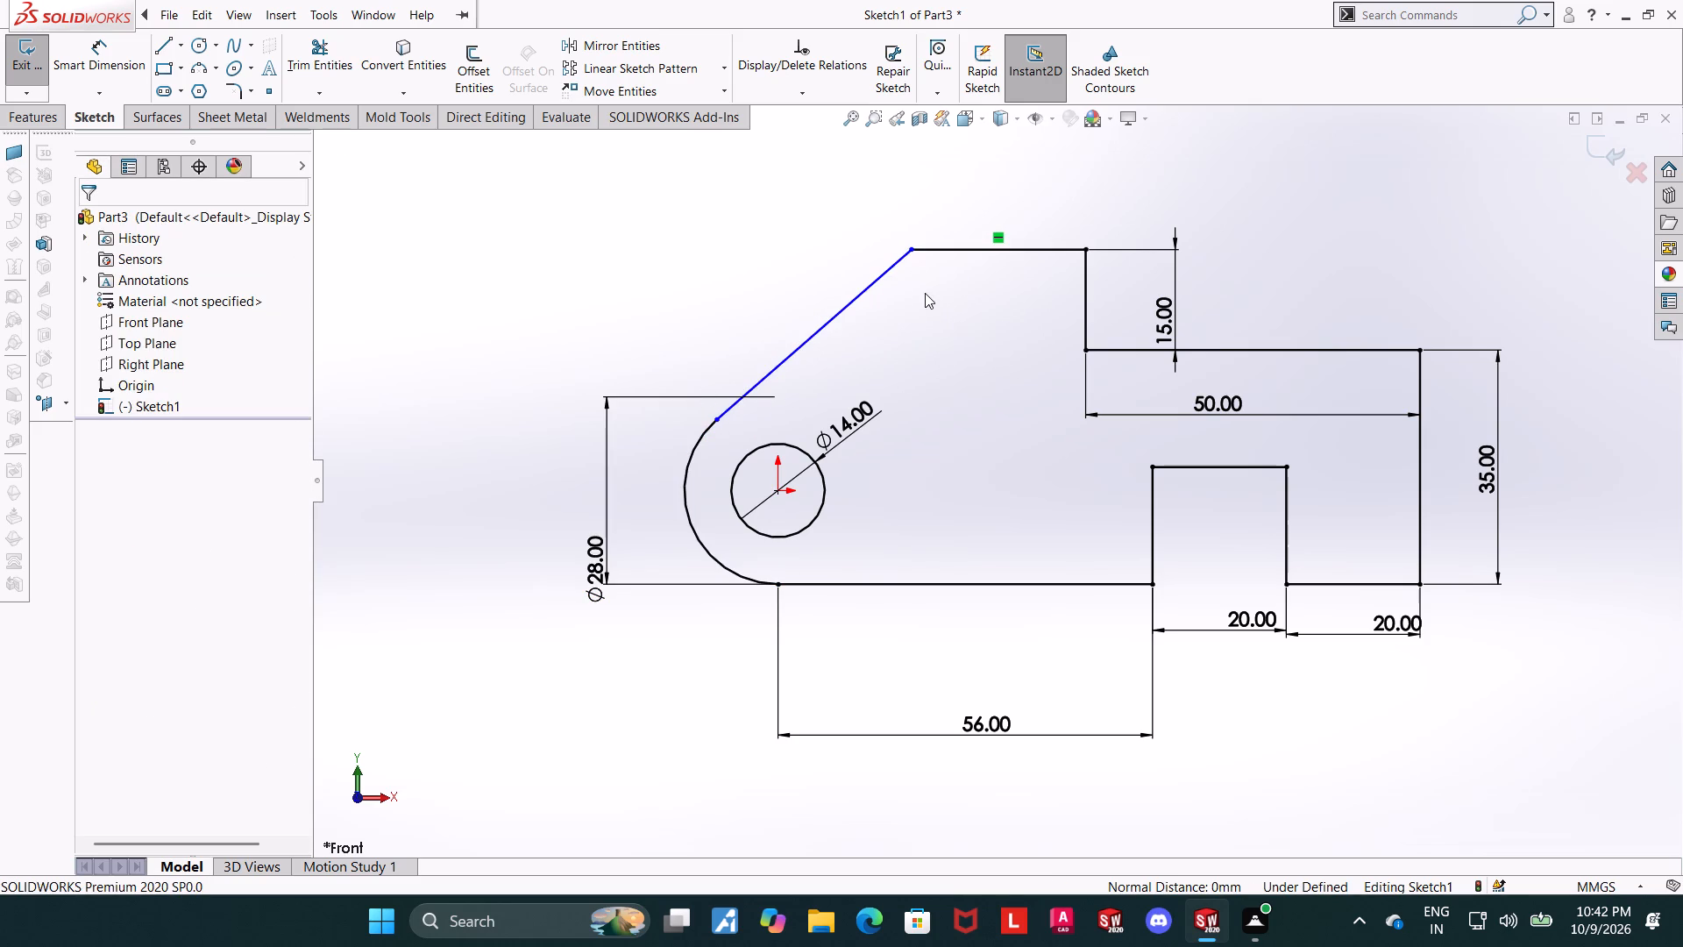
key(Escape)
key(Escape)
Apply a horizontal relation between the two endpoints of the top line.
ctrl+click(915, 253)
ctrl+click(1088, 250)
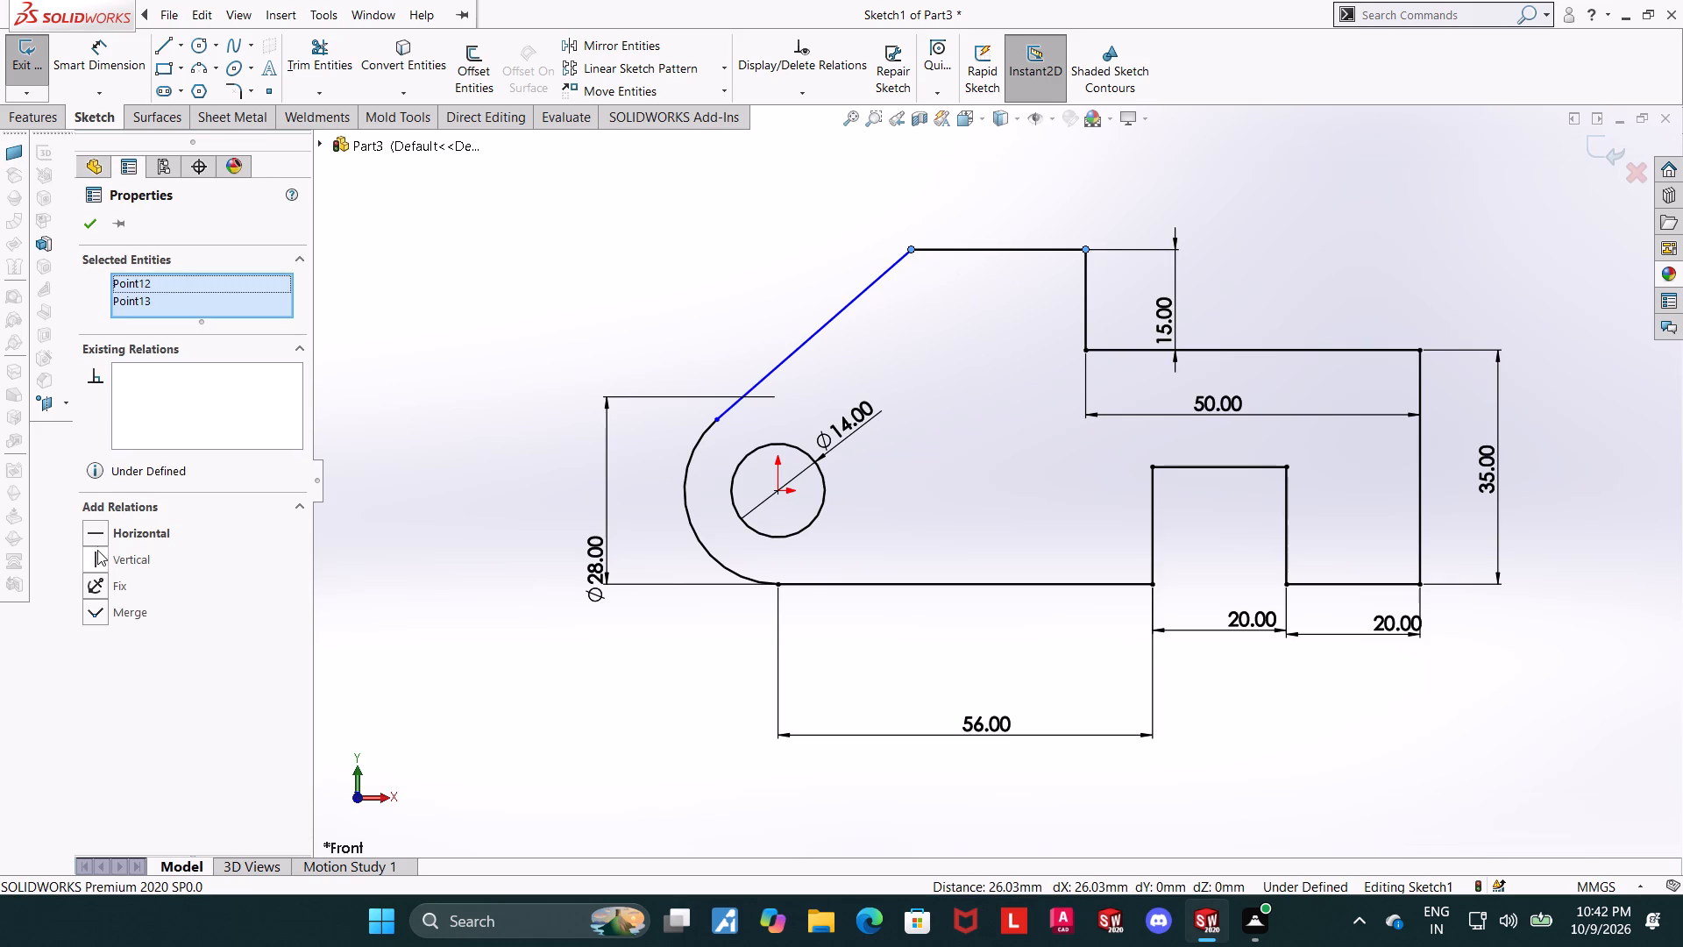
click(97, 542)
key(Escape)
key(Escape)
key(Escape)
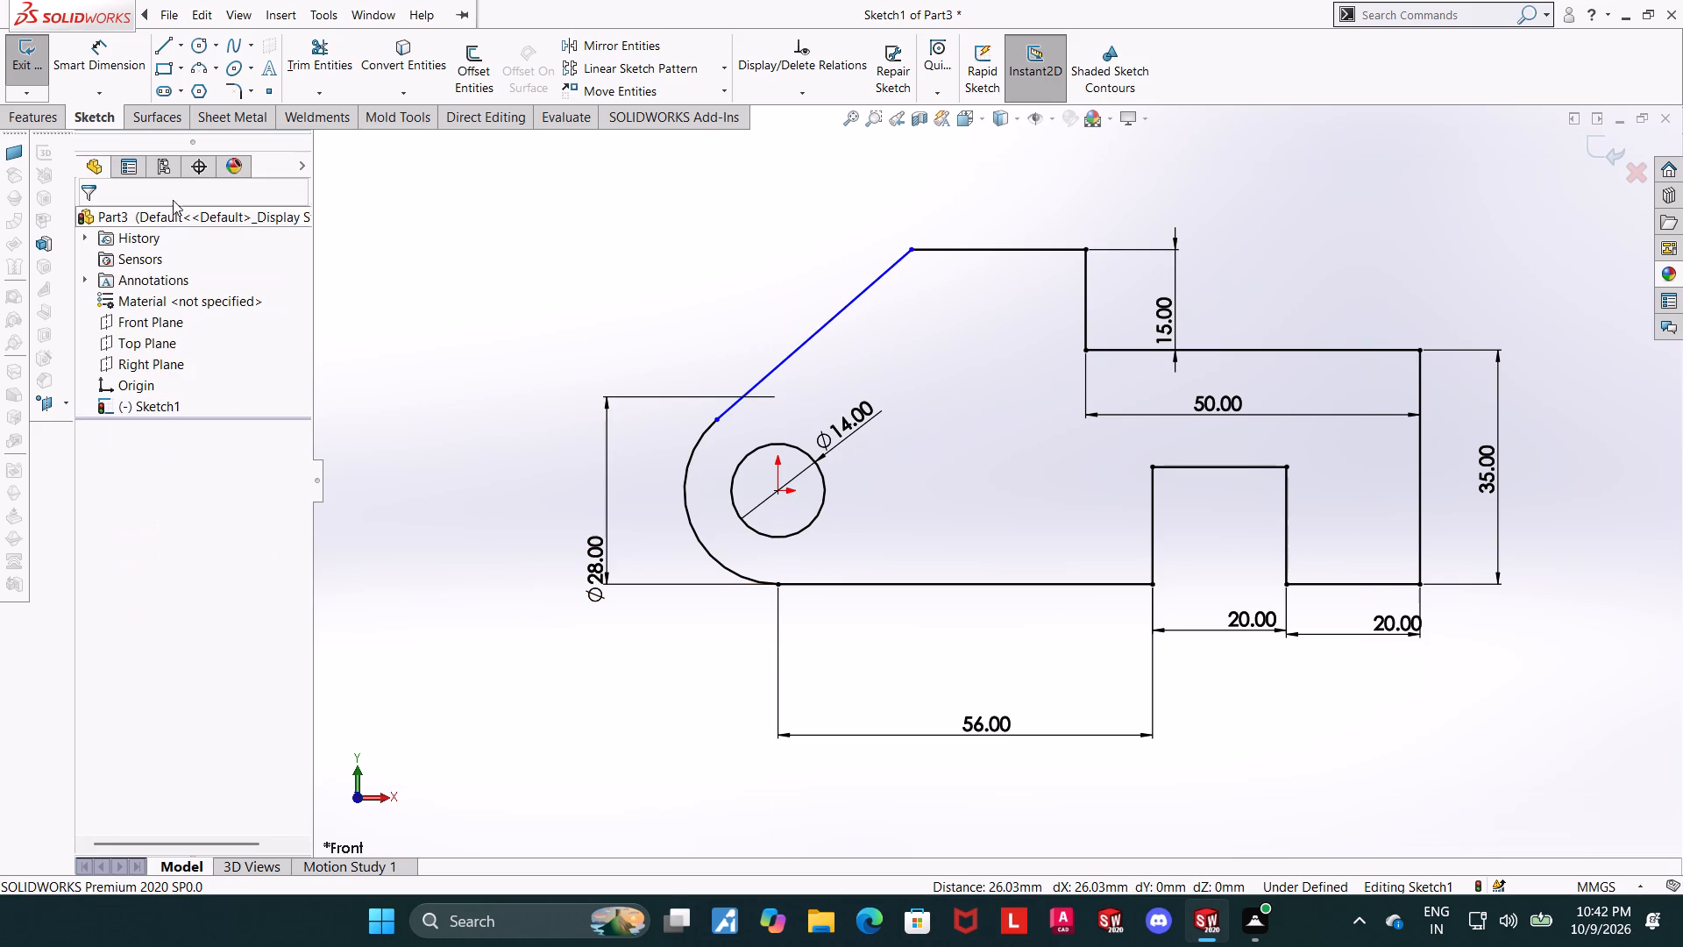
Dimension the top horizontal line's length as 12 mm.
click(123, 65)
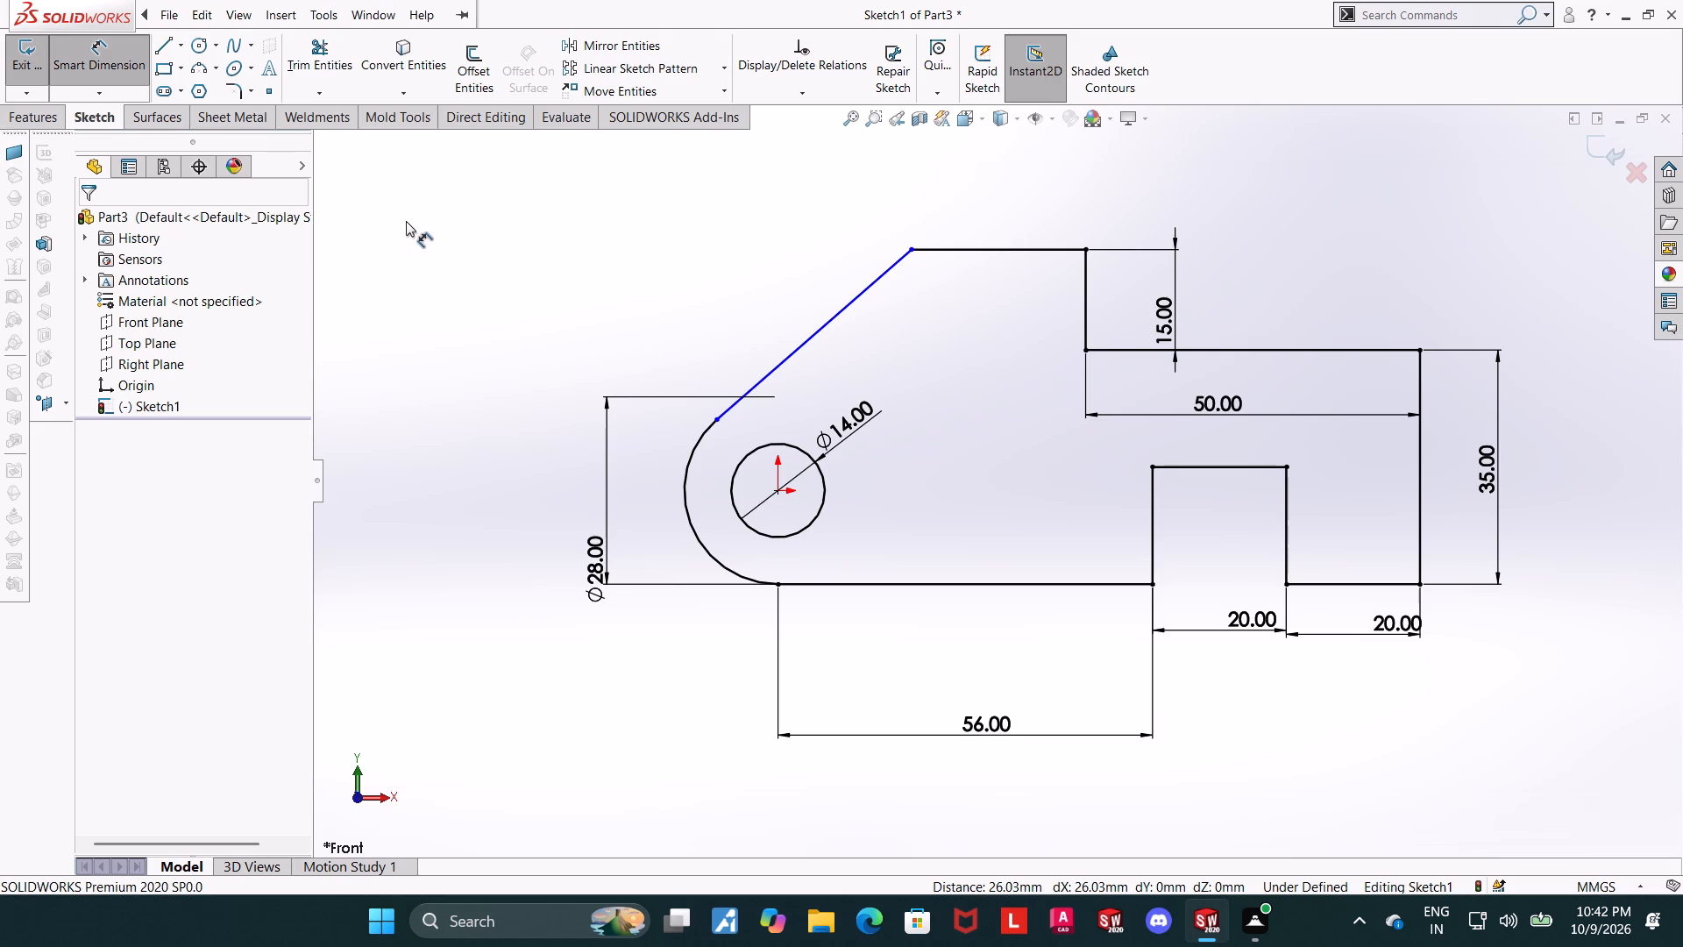
click(920, 252)
click(936, 215)
text(12)
key(Return)
key(Escape)
key(Escape)
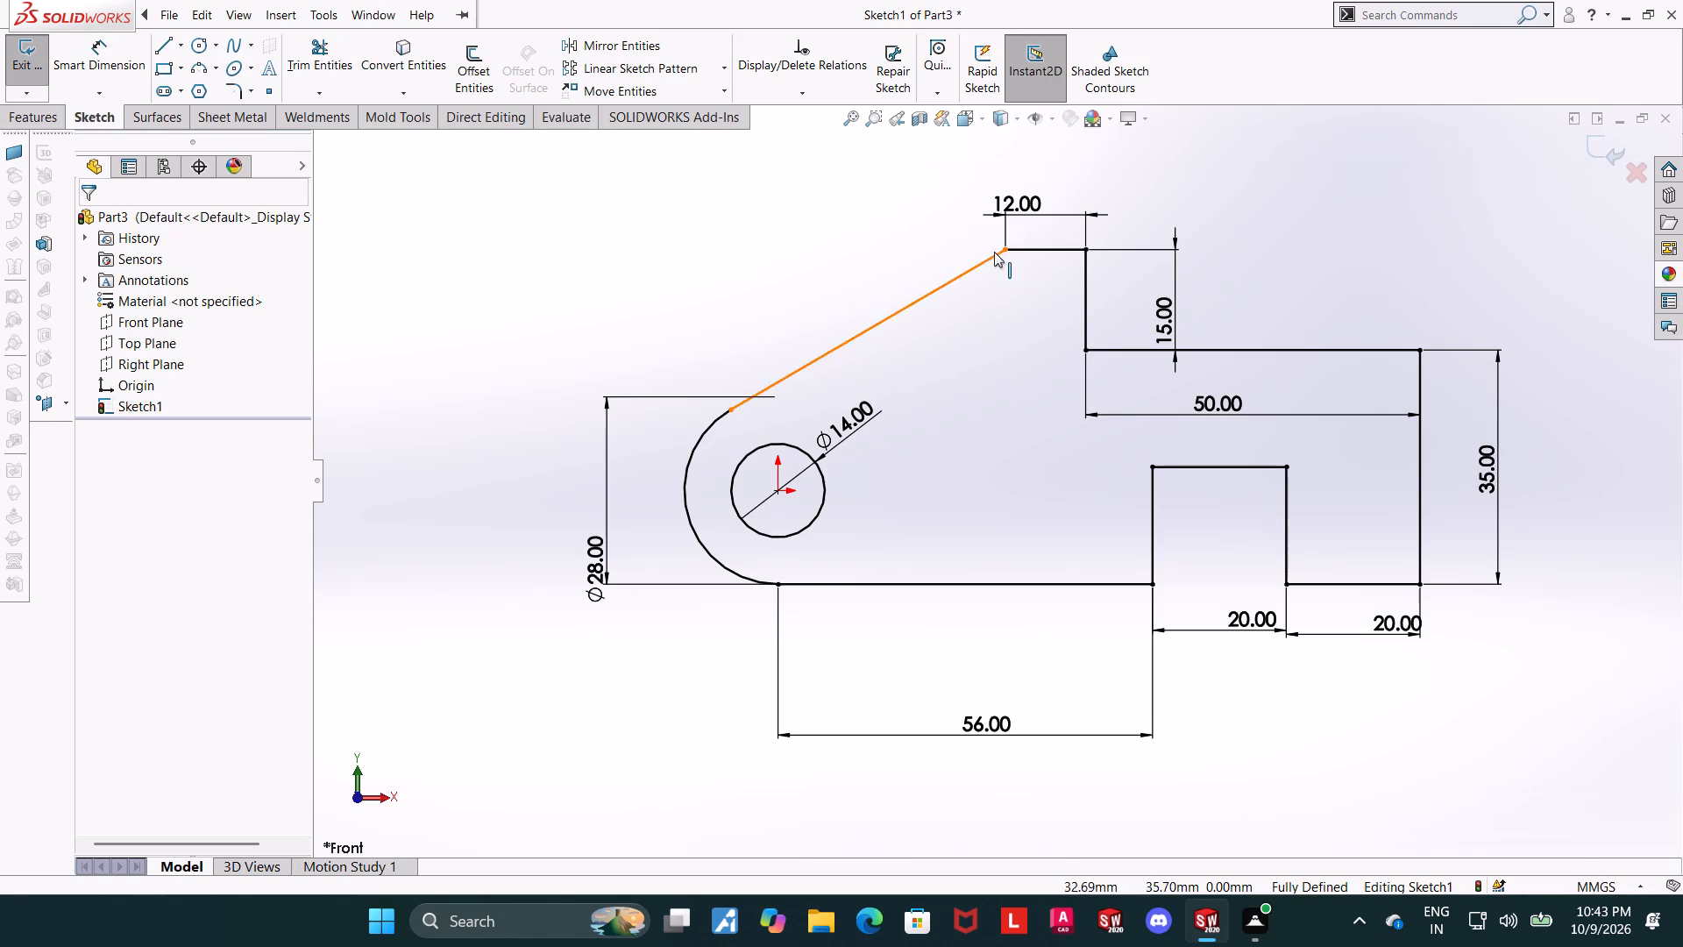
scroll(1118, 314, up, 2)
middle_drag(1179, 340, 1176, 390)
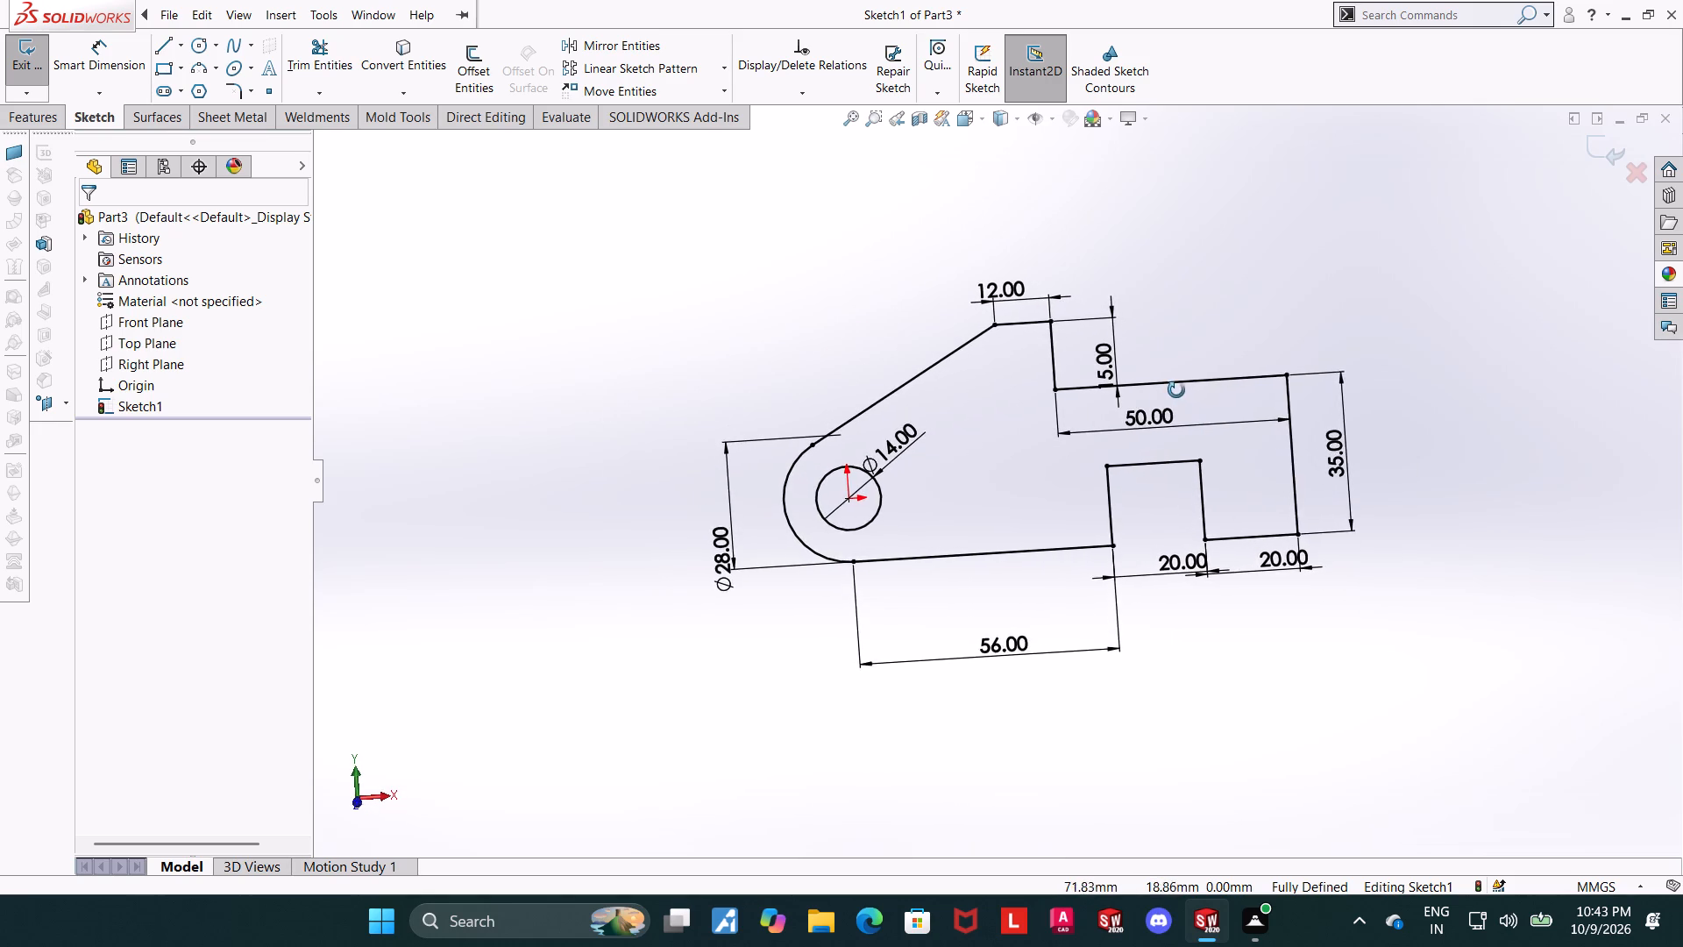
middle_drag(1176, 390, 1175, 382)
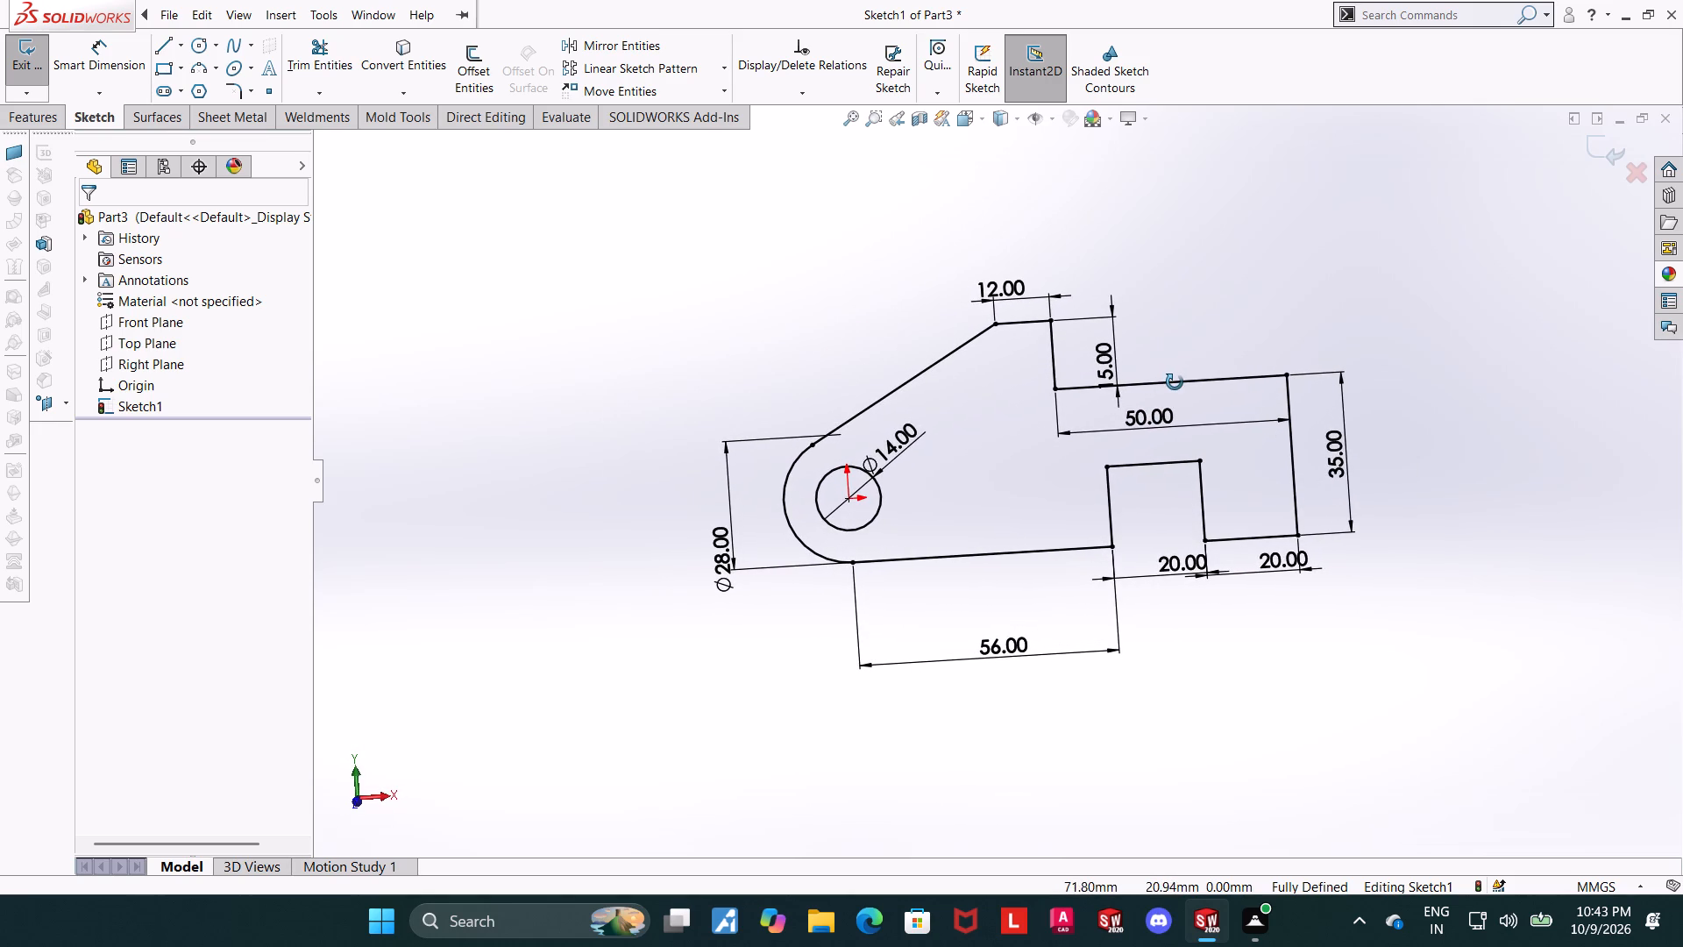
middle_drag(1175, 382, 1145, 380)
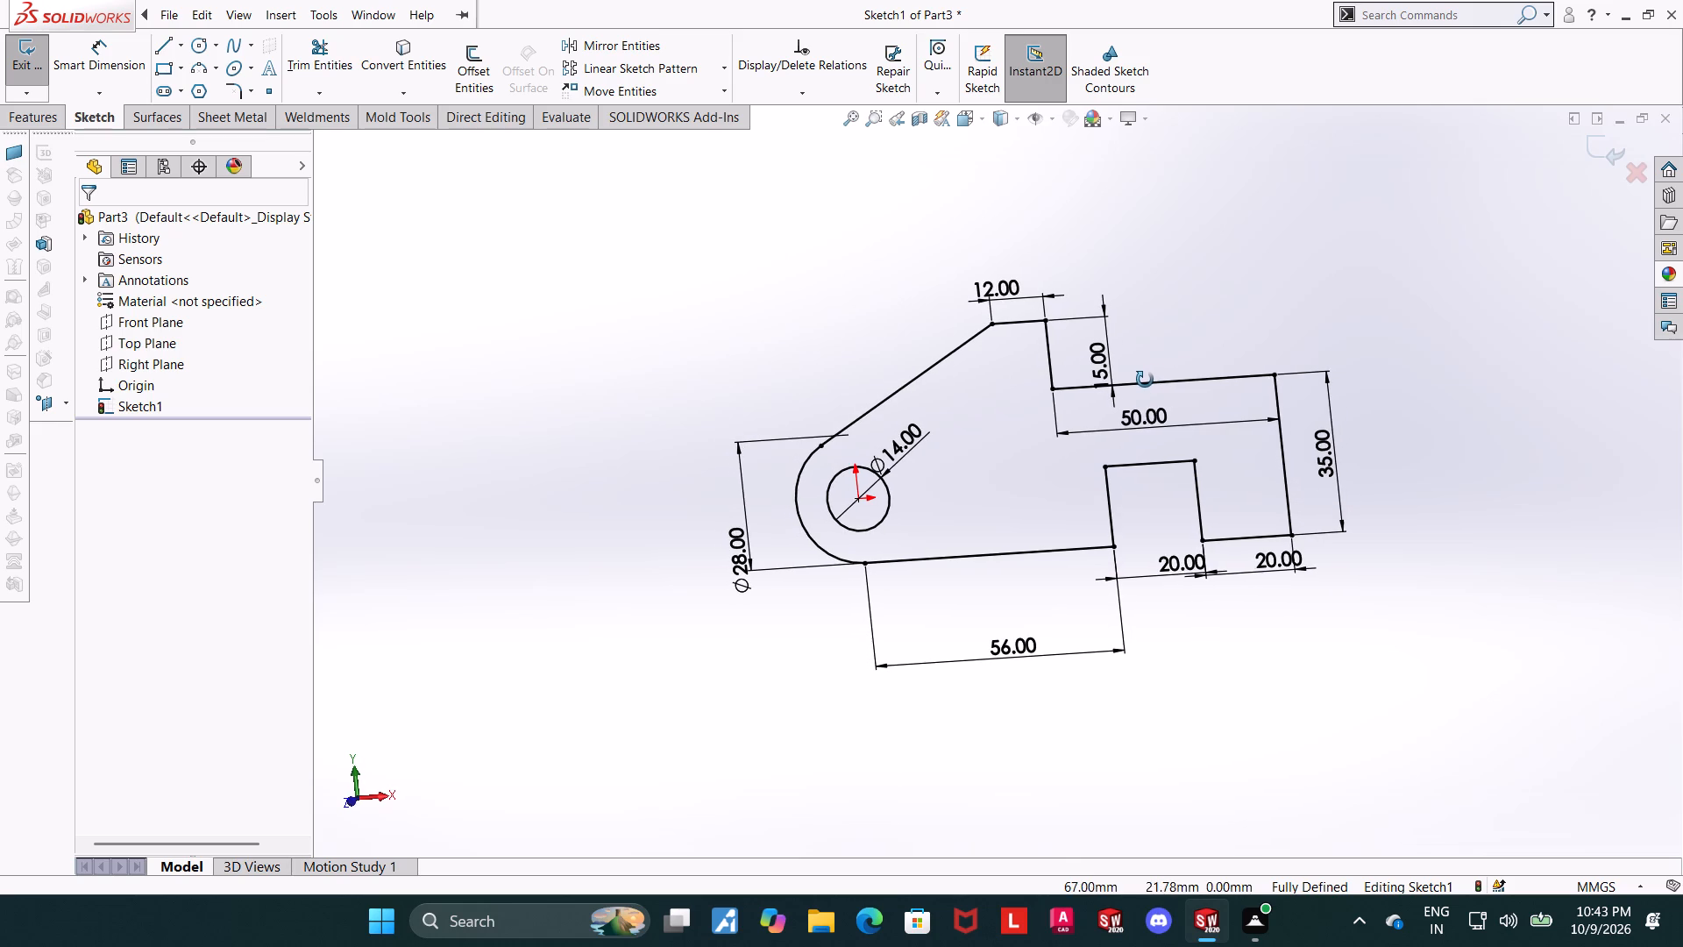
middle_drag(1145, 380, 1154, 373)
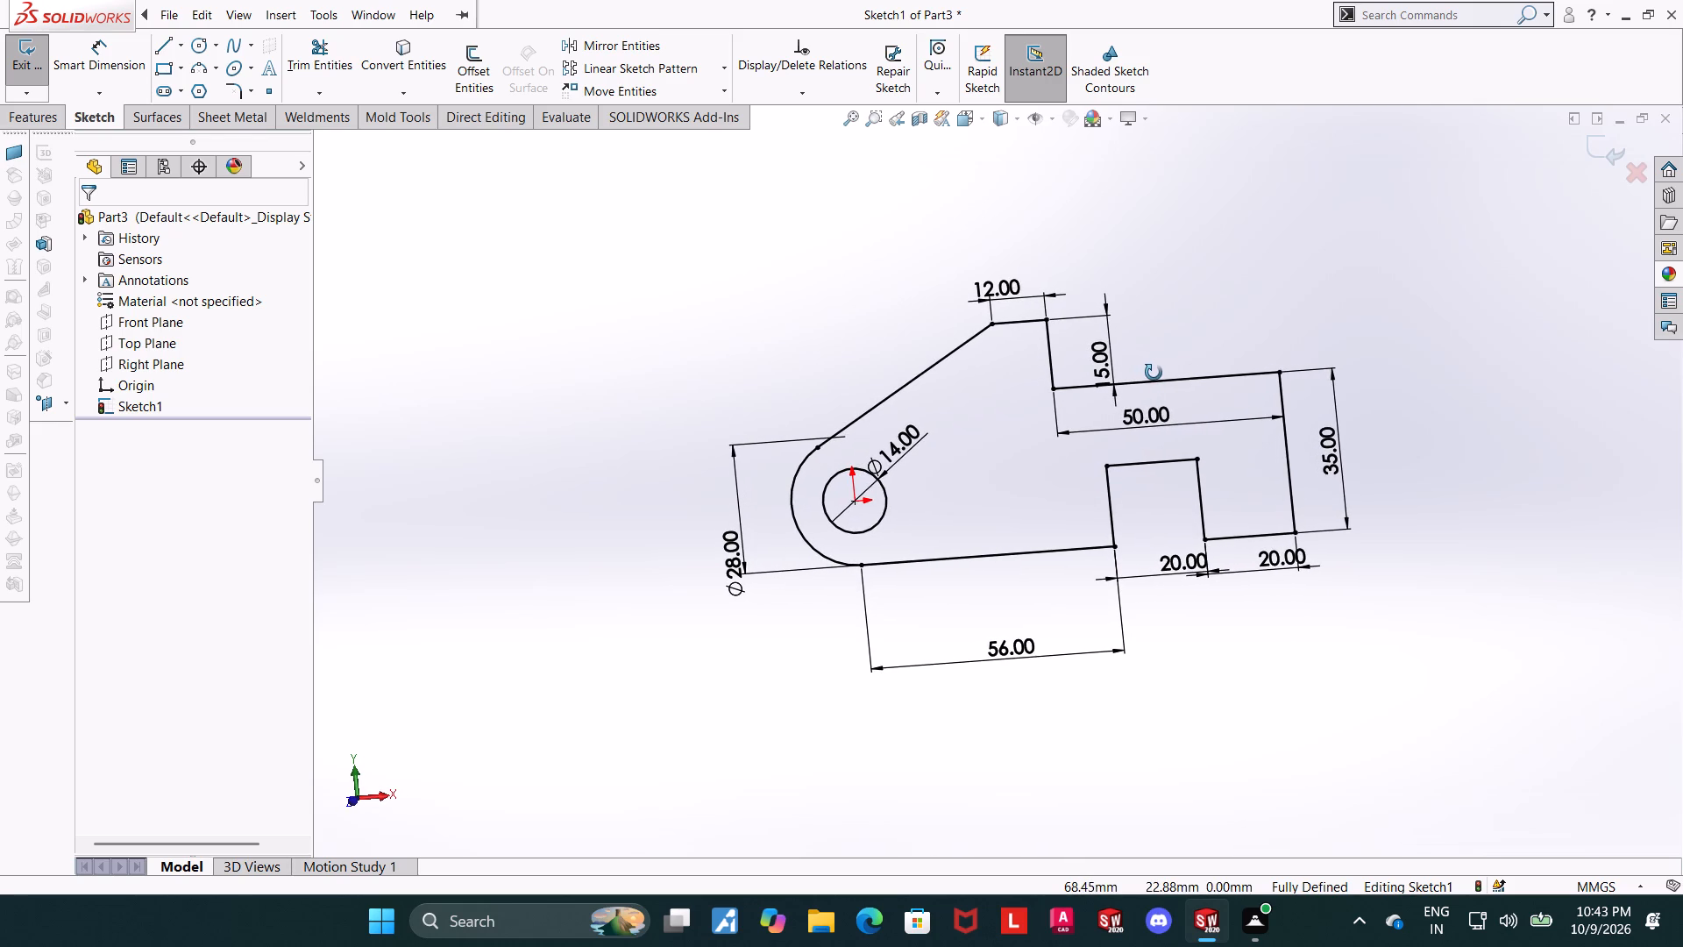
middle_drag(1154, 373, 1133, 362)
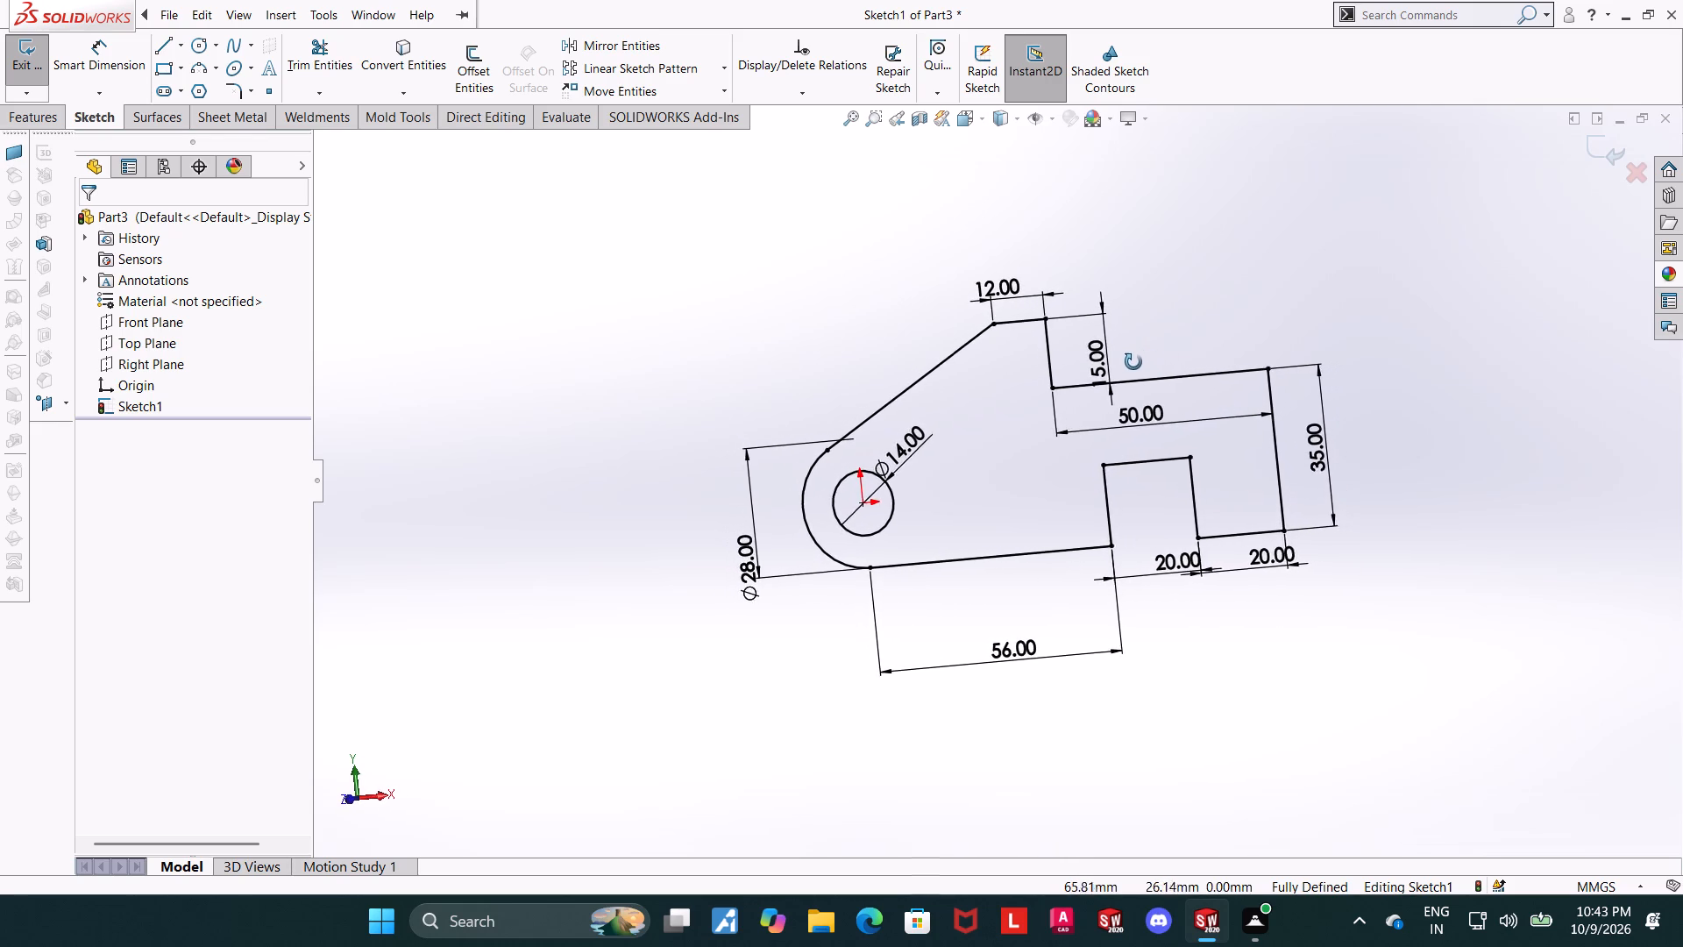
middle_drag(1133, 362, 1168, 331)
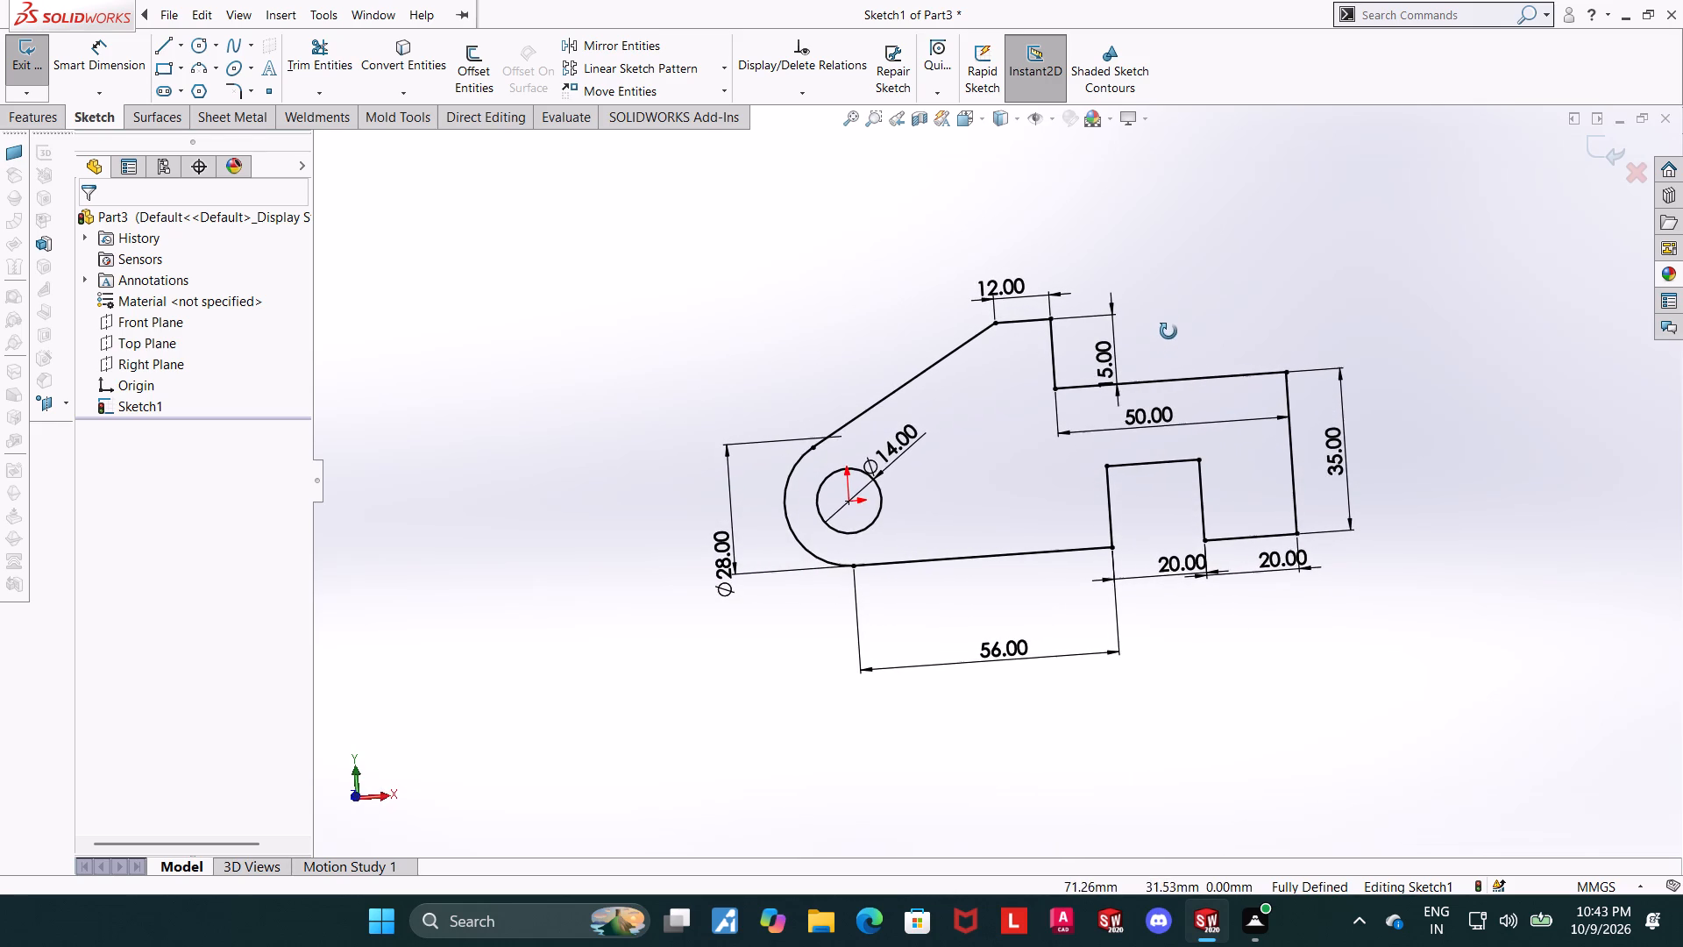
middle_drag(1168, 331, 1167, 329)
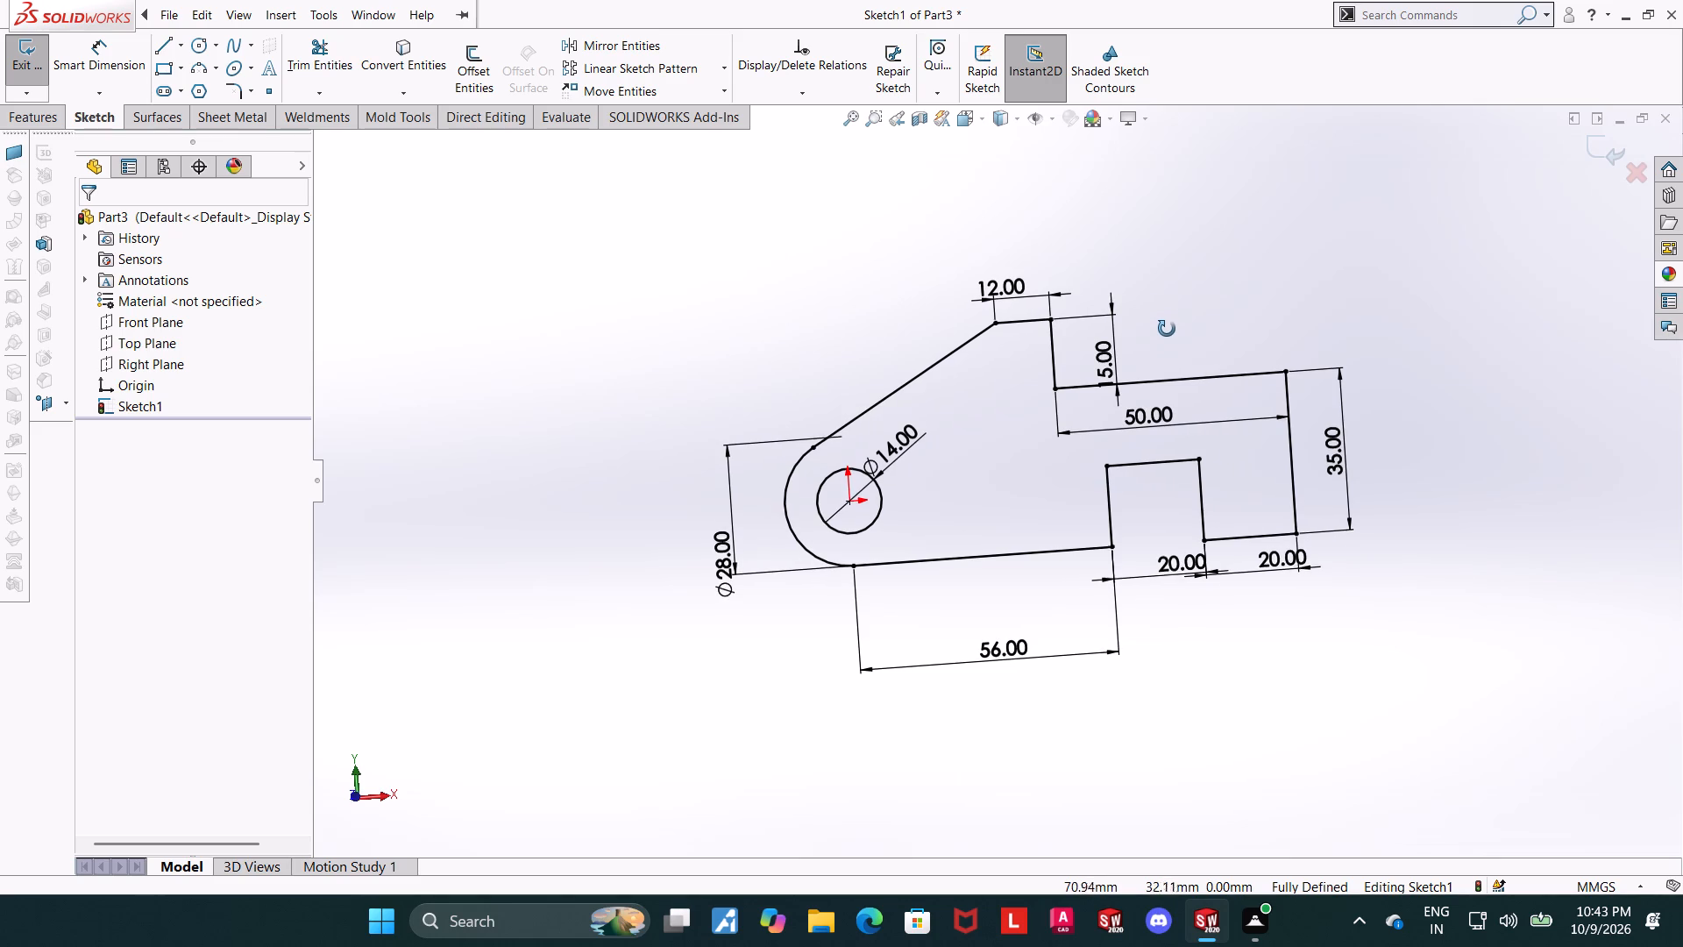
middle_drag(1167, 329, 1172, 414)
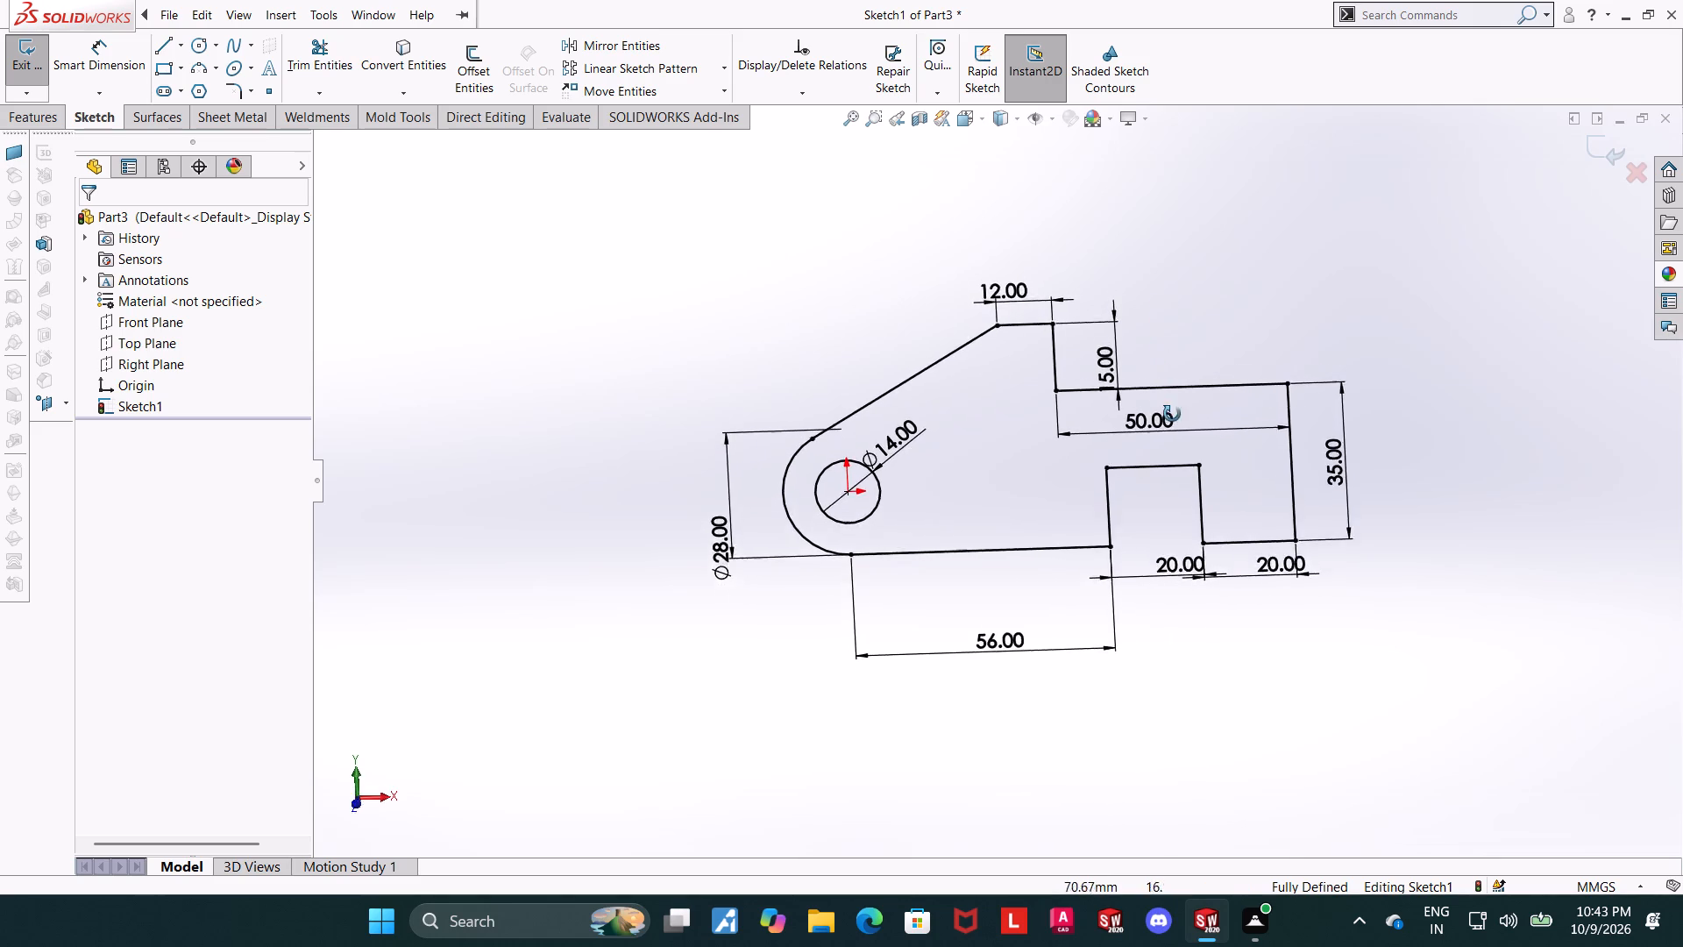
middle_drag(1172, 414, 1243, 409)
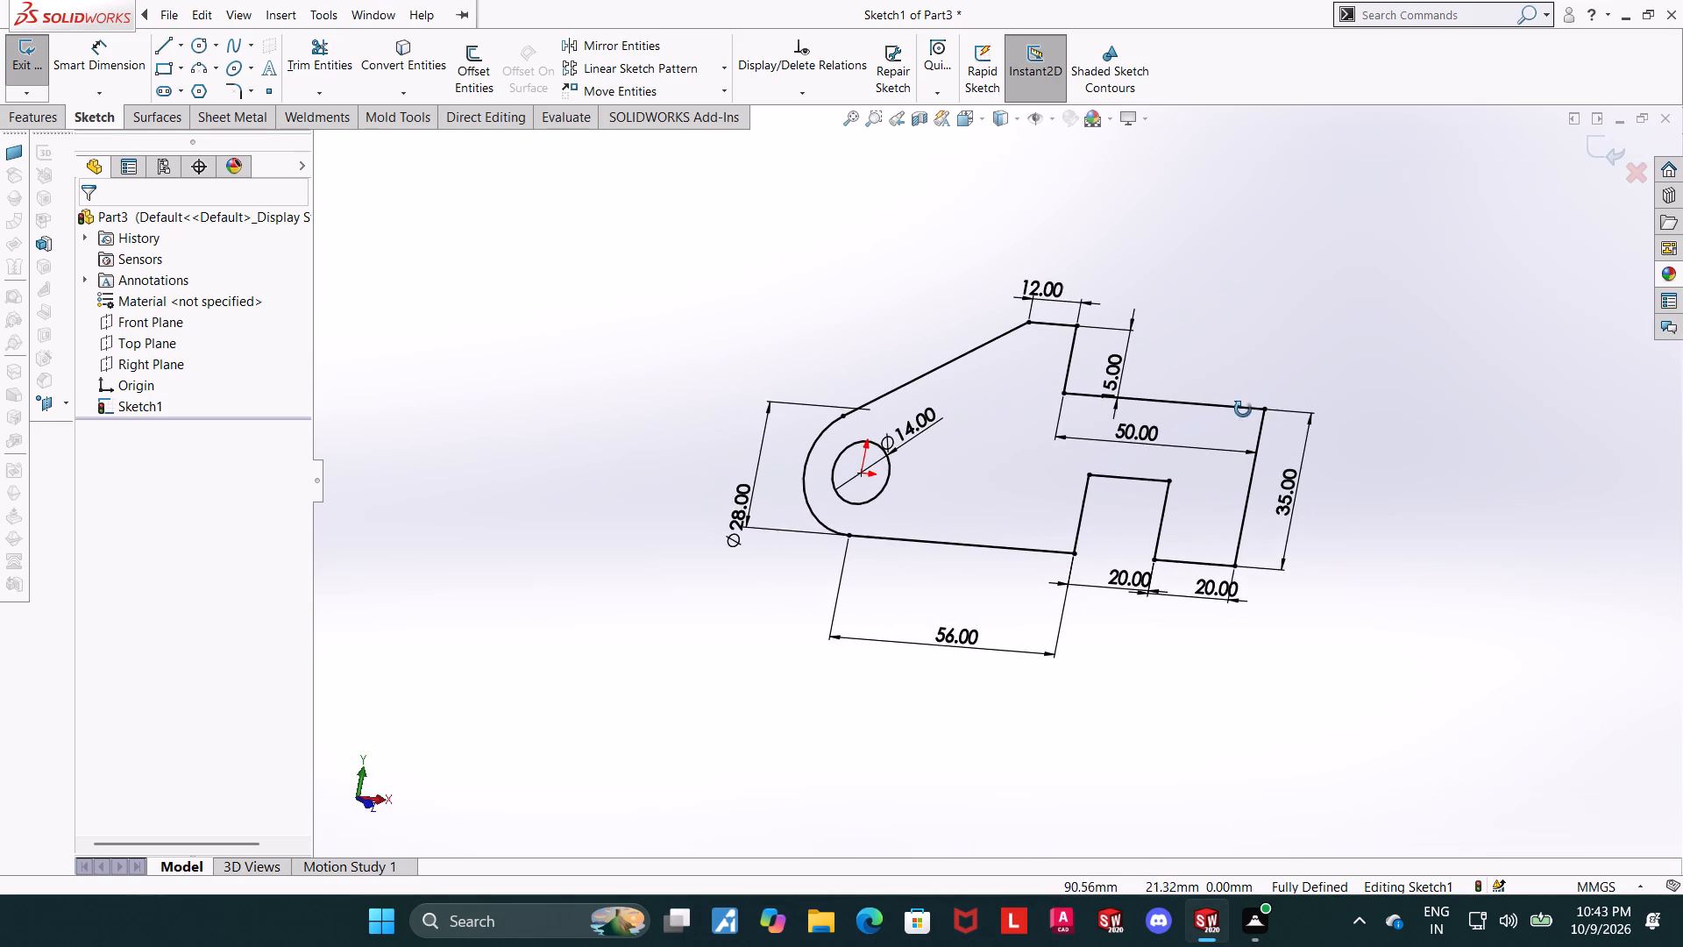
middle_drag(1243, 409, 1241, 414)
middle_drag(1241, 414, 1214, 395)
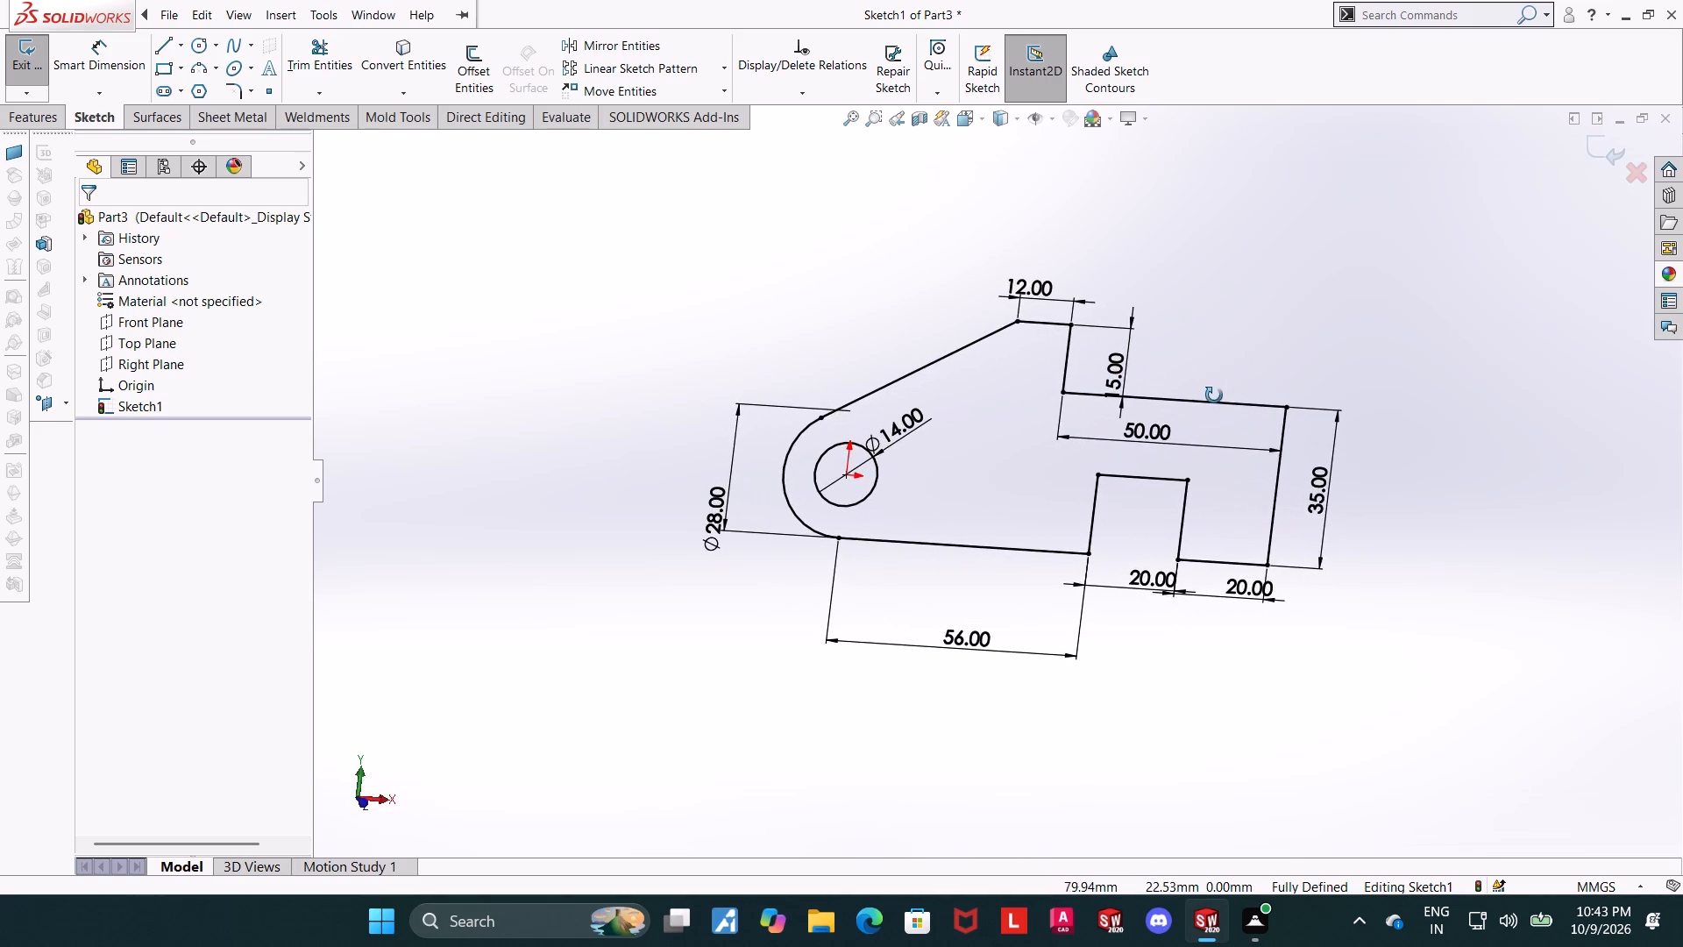
Examine the dimensioned profile sketch from several angles and straight on in the Front view to check its dimensions.
middle_drag(1214, 395, 1211, 433)
scroll(1209, 391, up, 2)
middle_drag(1191, 358, 1206, 388)
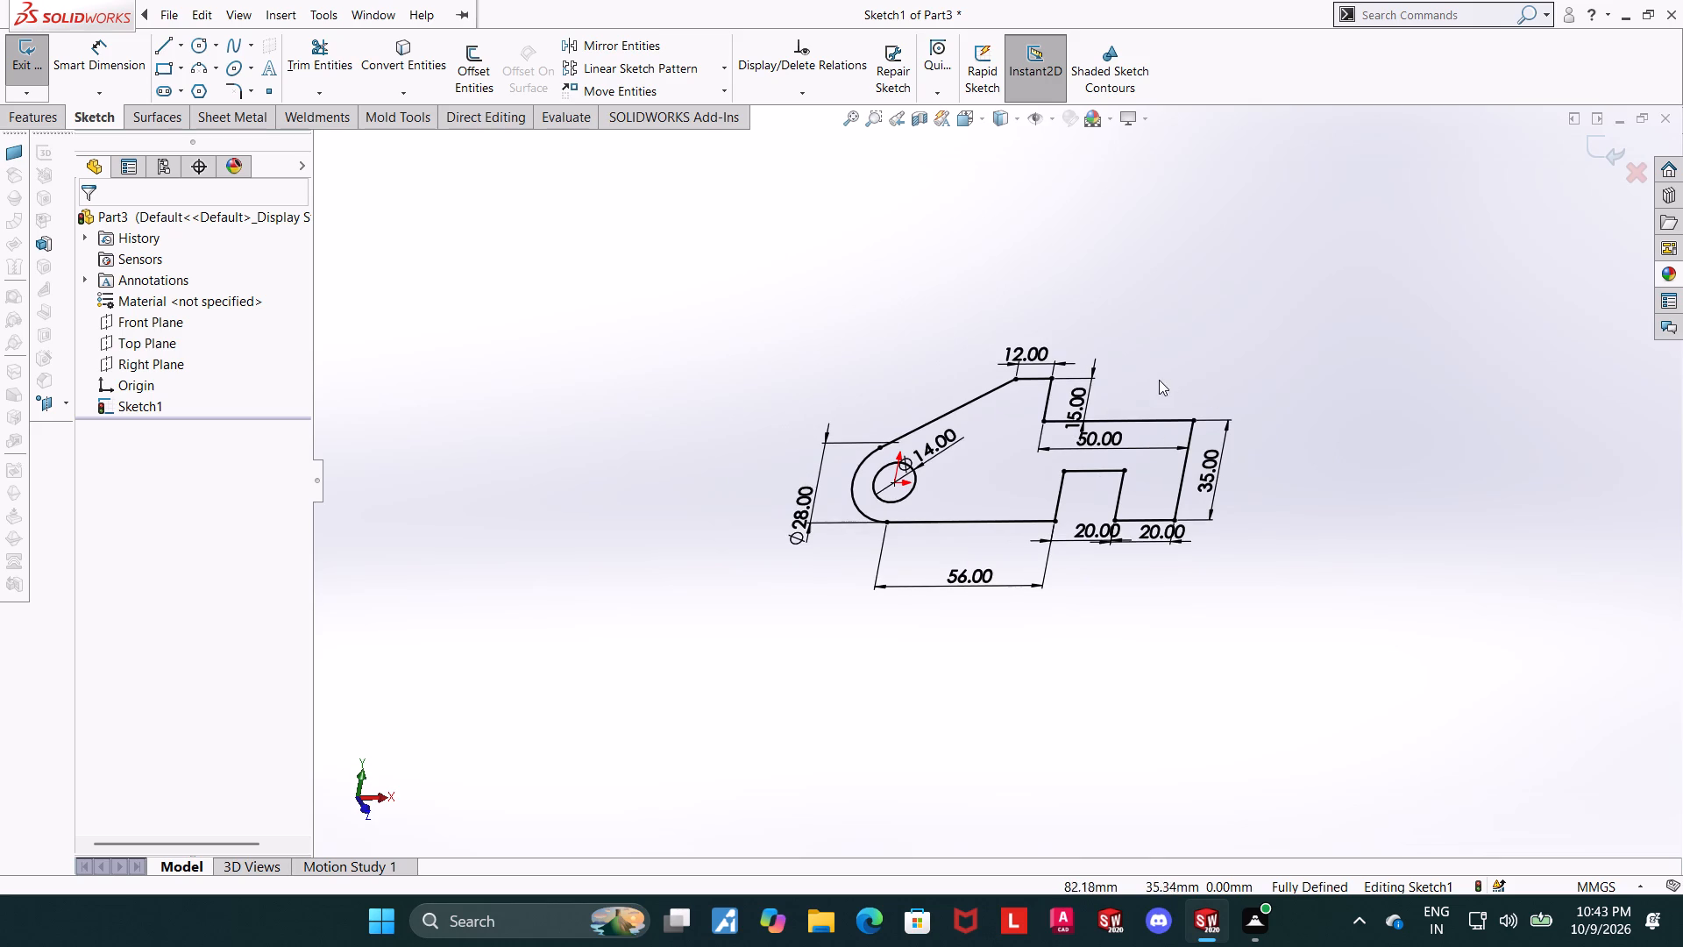
scroll(1128, 482, down, 4)
scroll(1136, 503, up, 2)
middle_drag(1136, 495, 1117, 533)
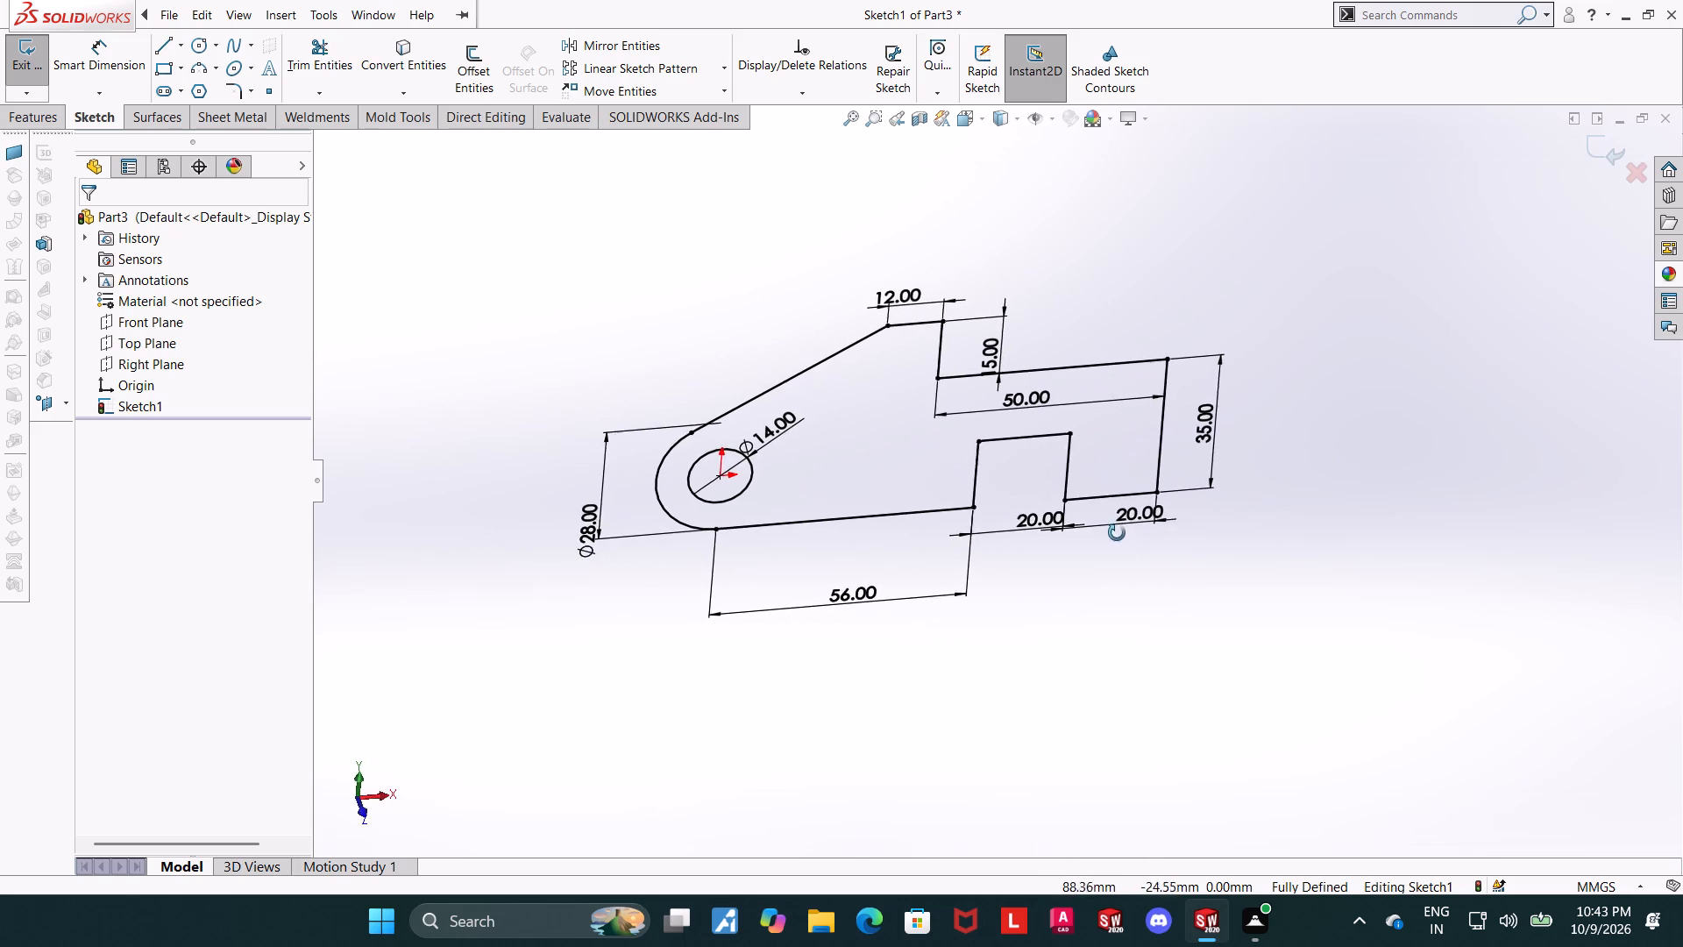
middle_drag(1117, 533, 1106, 525)
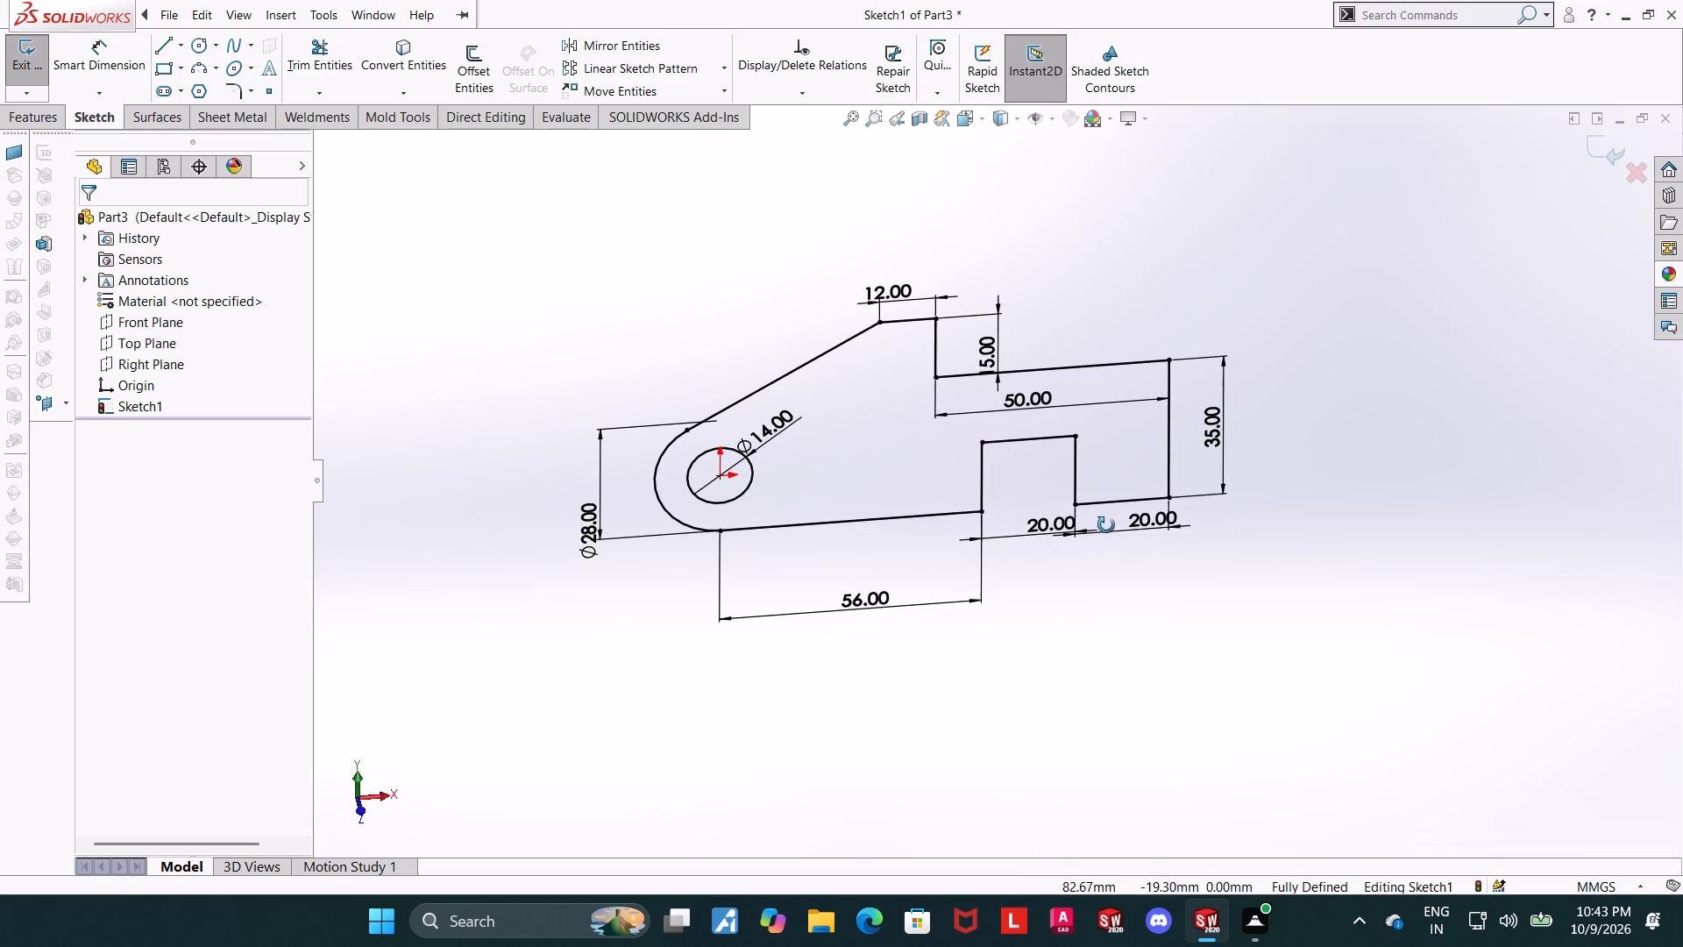
middle_drag(1106, 525, 1092, 517)
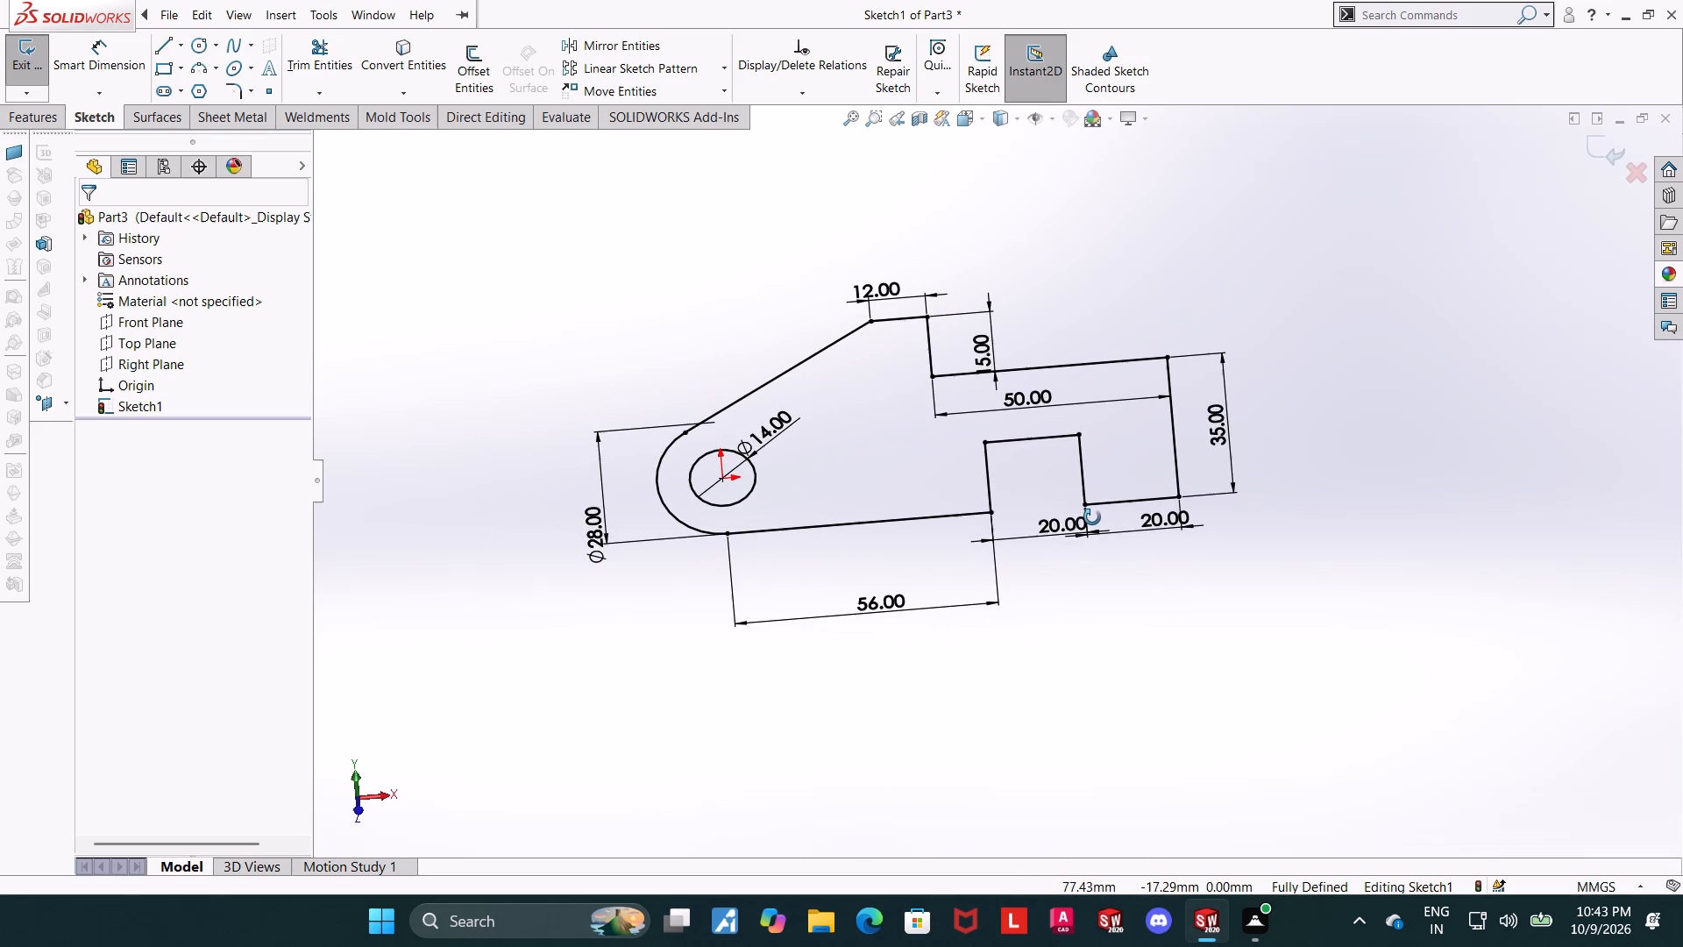
middle_drag(1092, 517, 1090, 362)
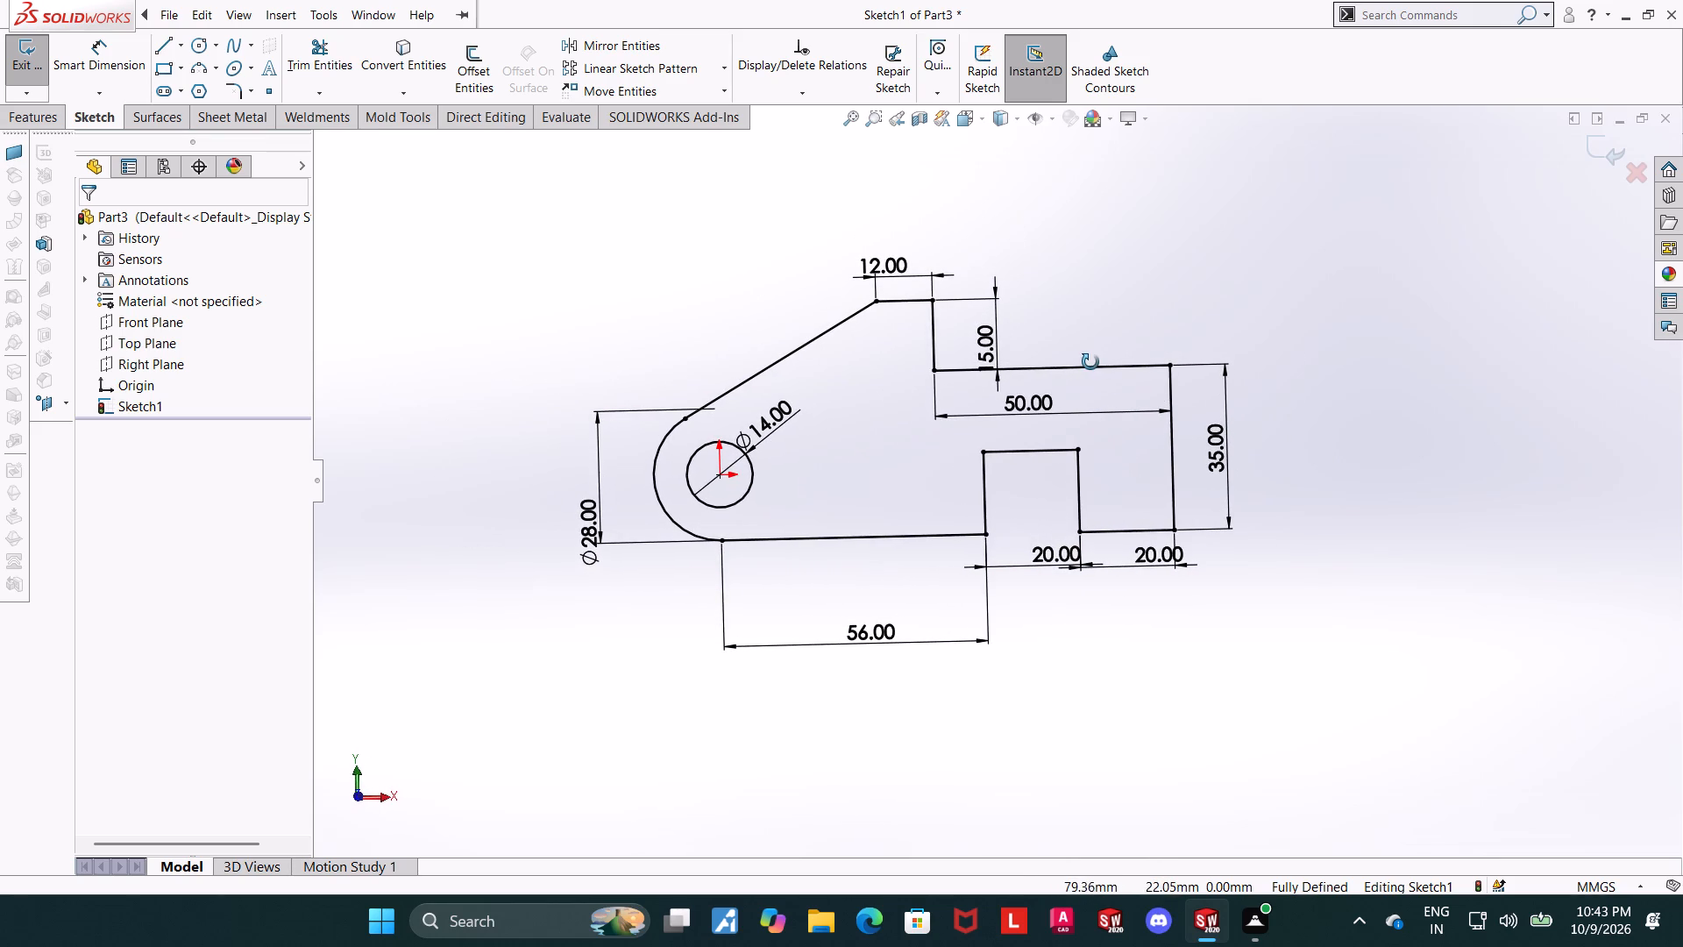
middle_drag(1090, 362, 1092, 365)
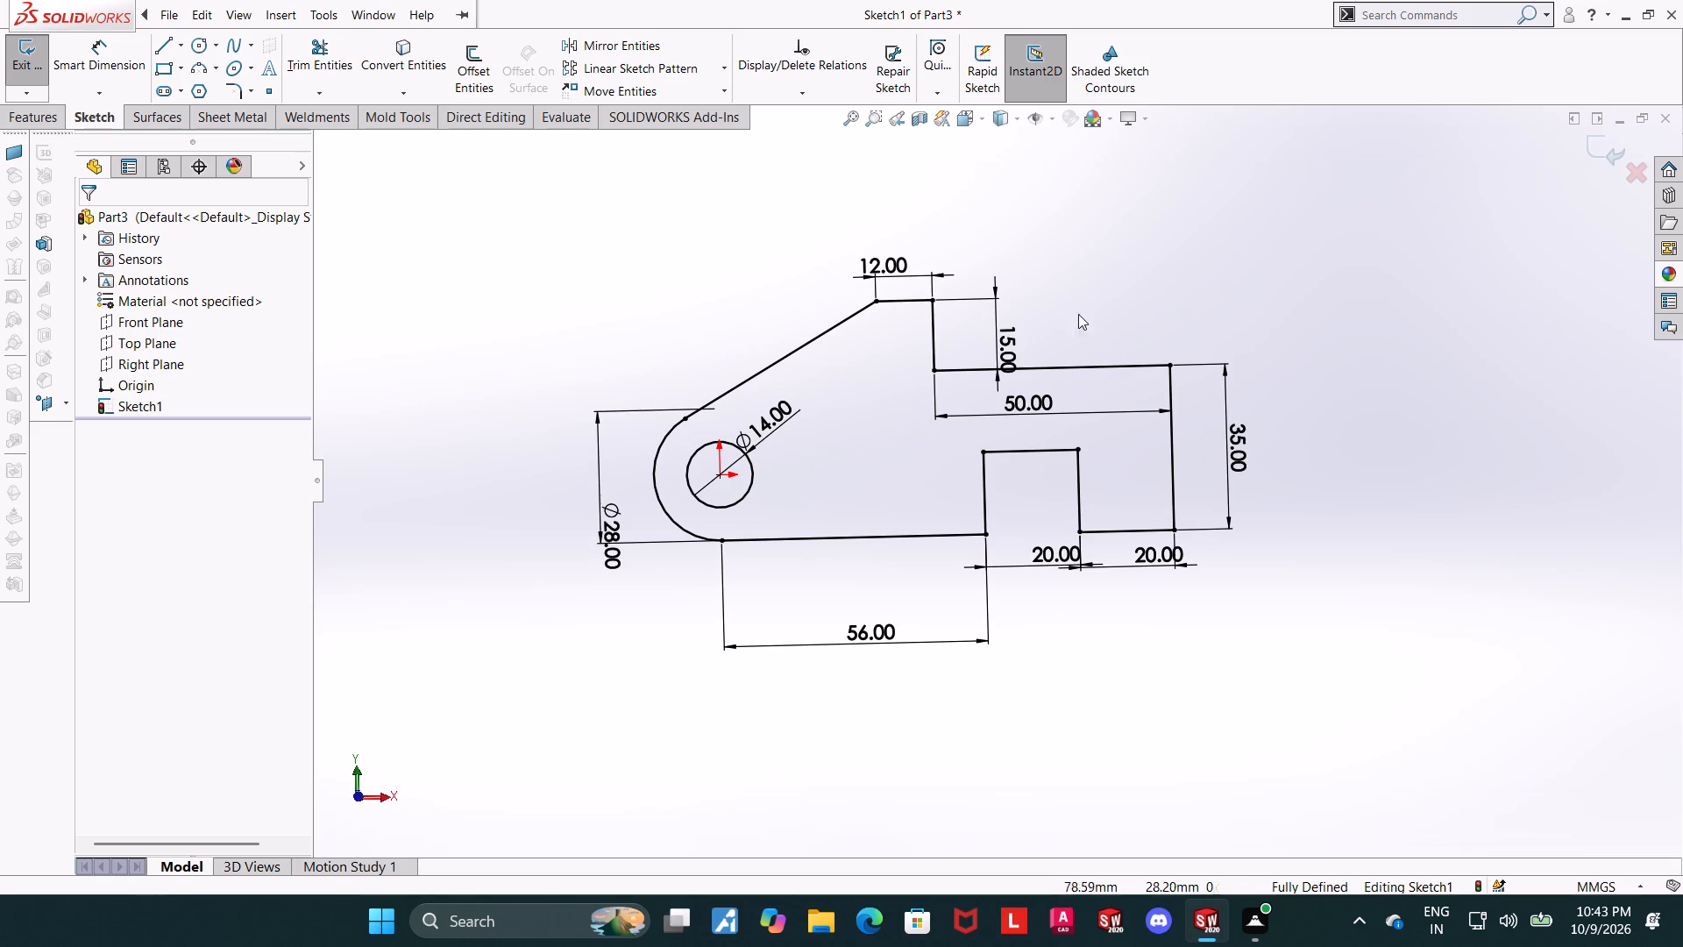
click(975, 123)
click(862, 524)
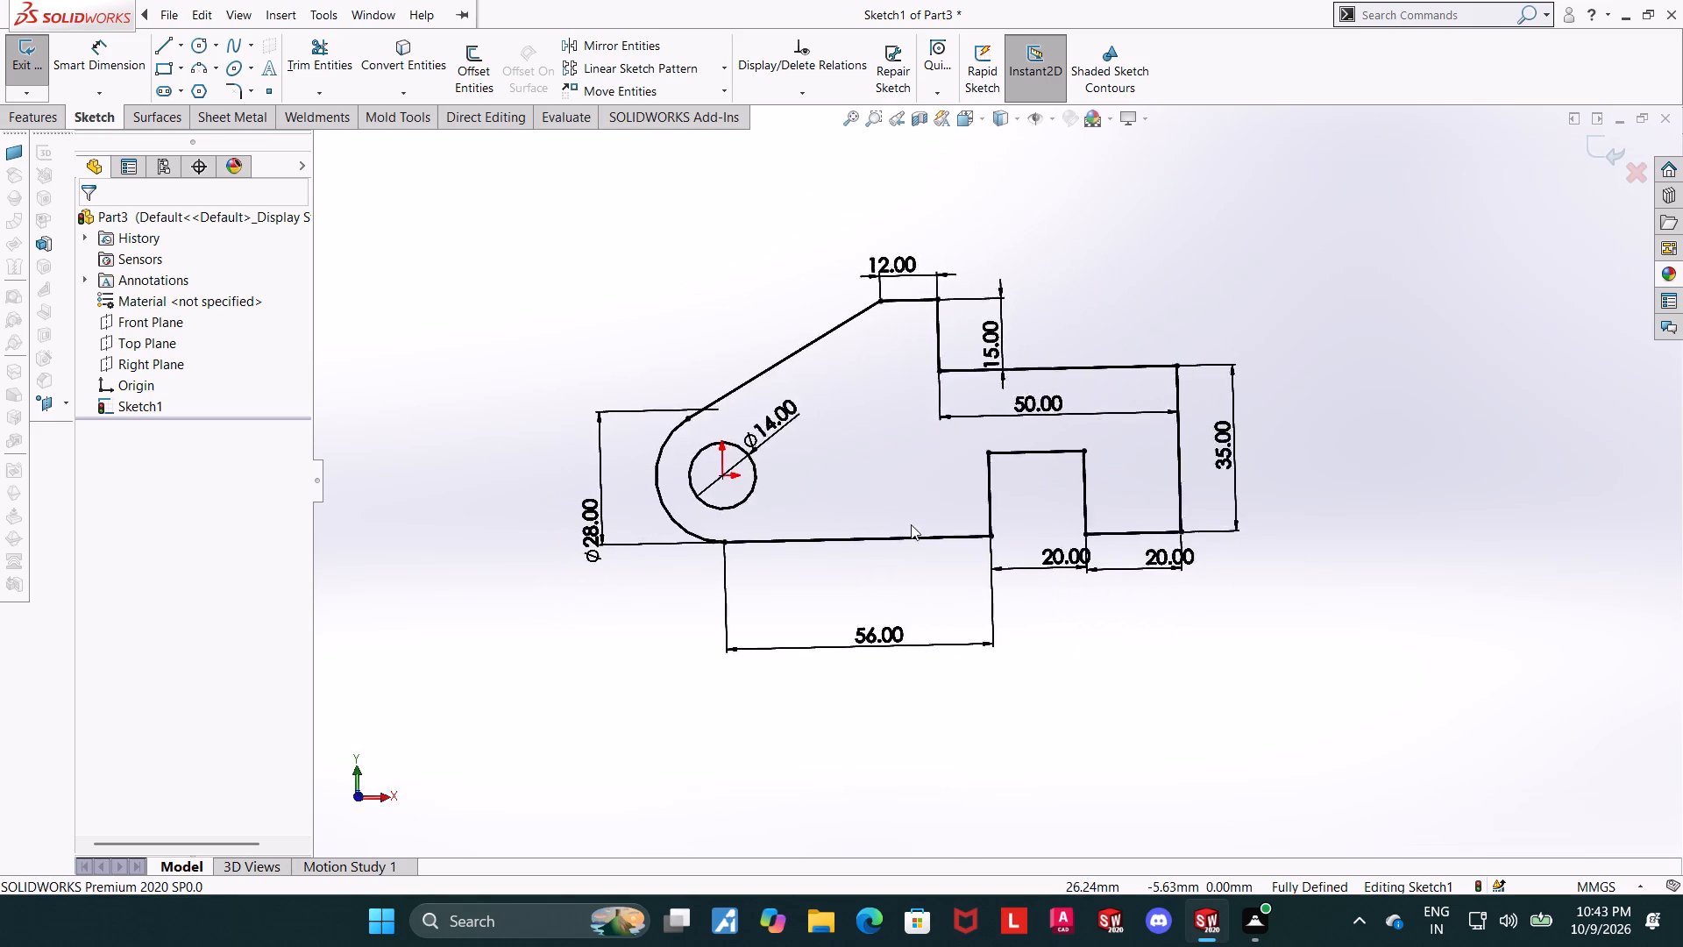
scroll(944, 478, down, 1)
scroll(944, 478, up, 3)
scroll(1167, 473, down, 2)
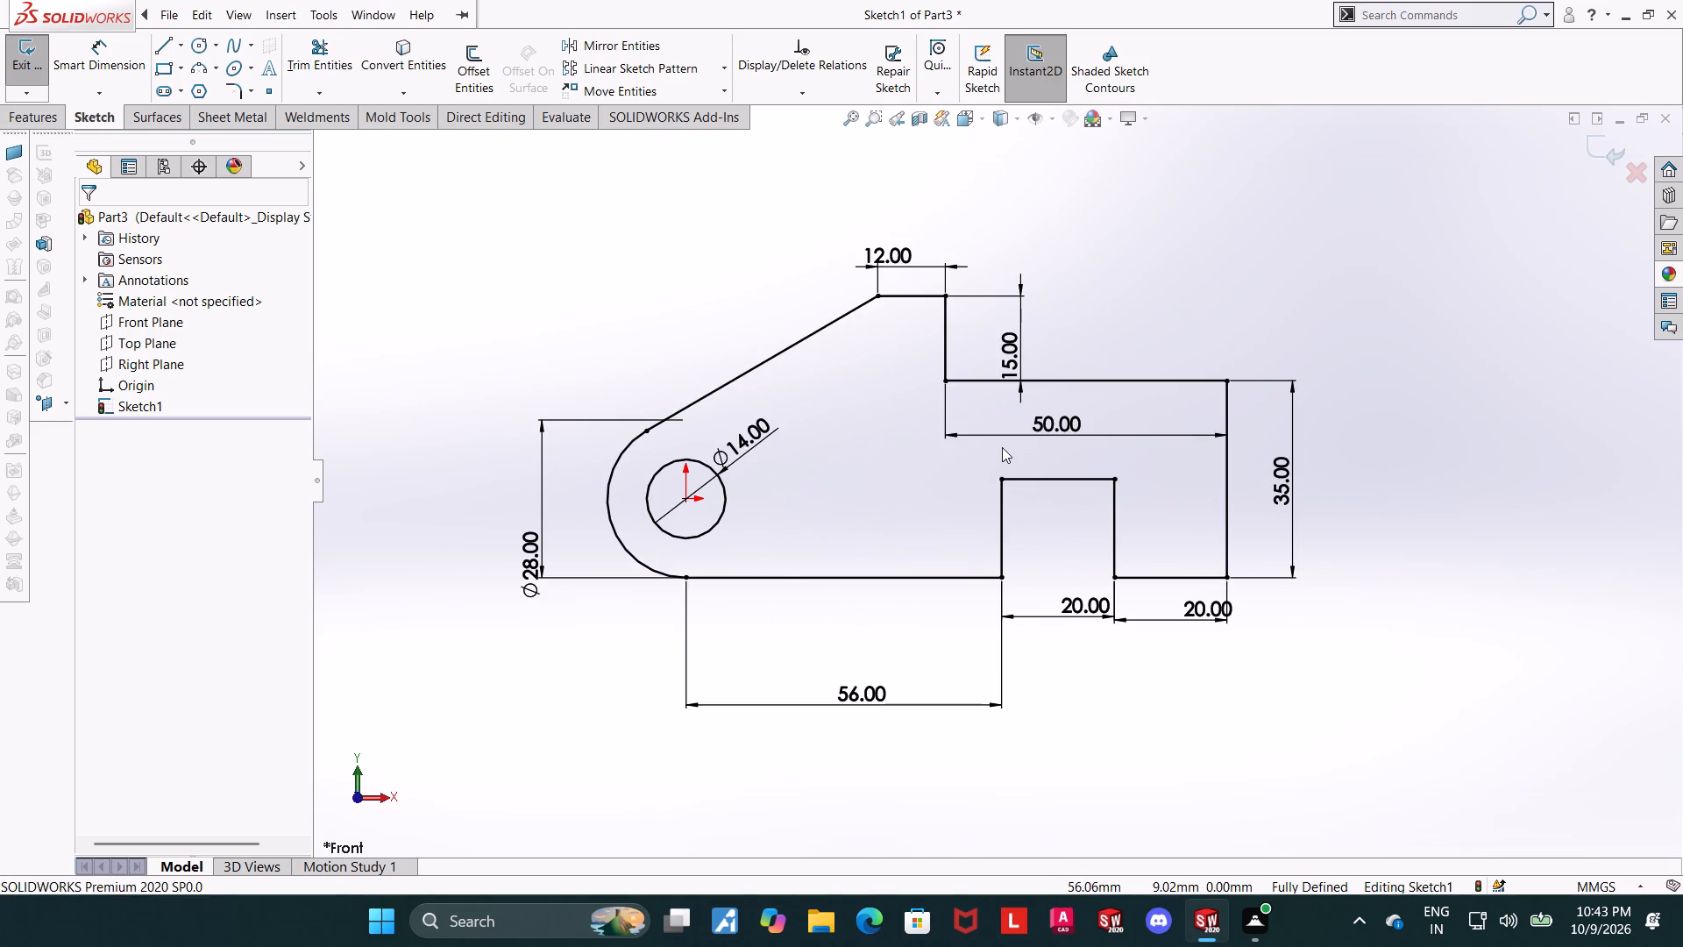
scroll(1002, 447, down, 3)
scroll(1061, 447, up, 2)
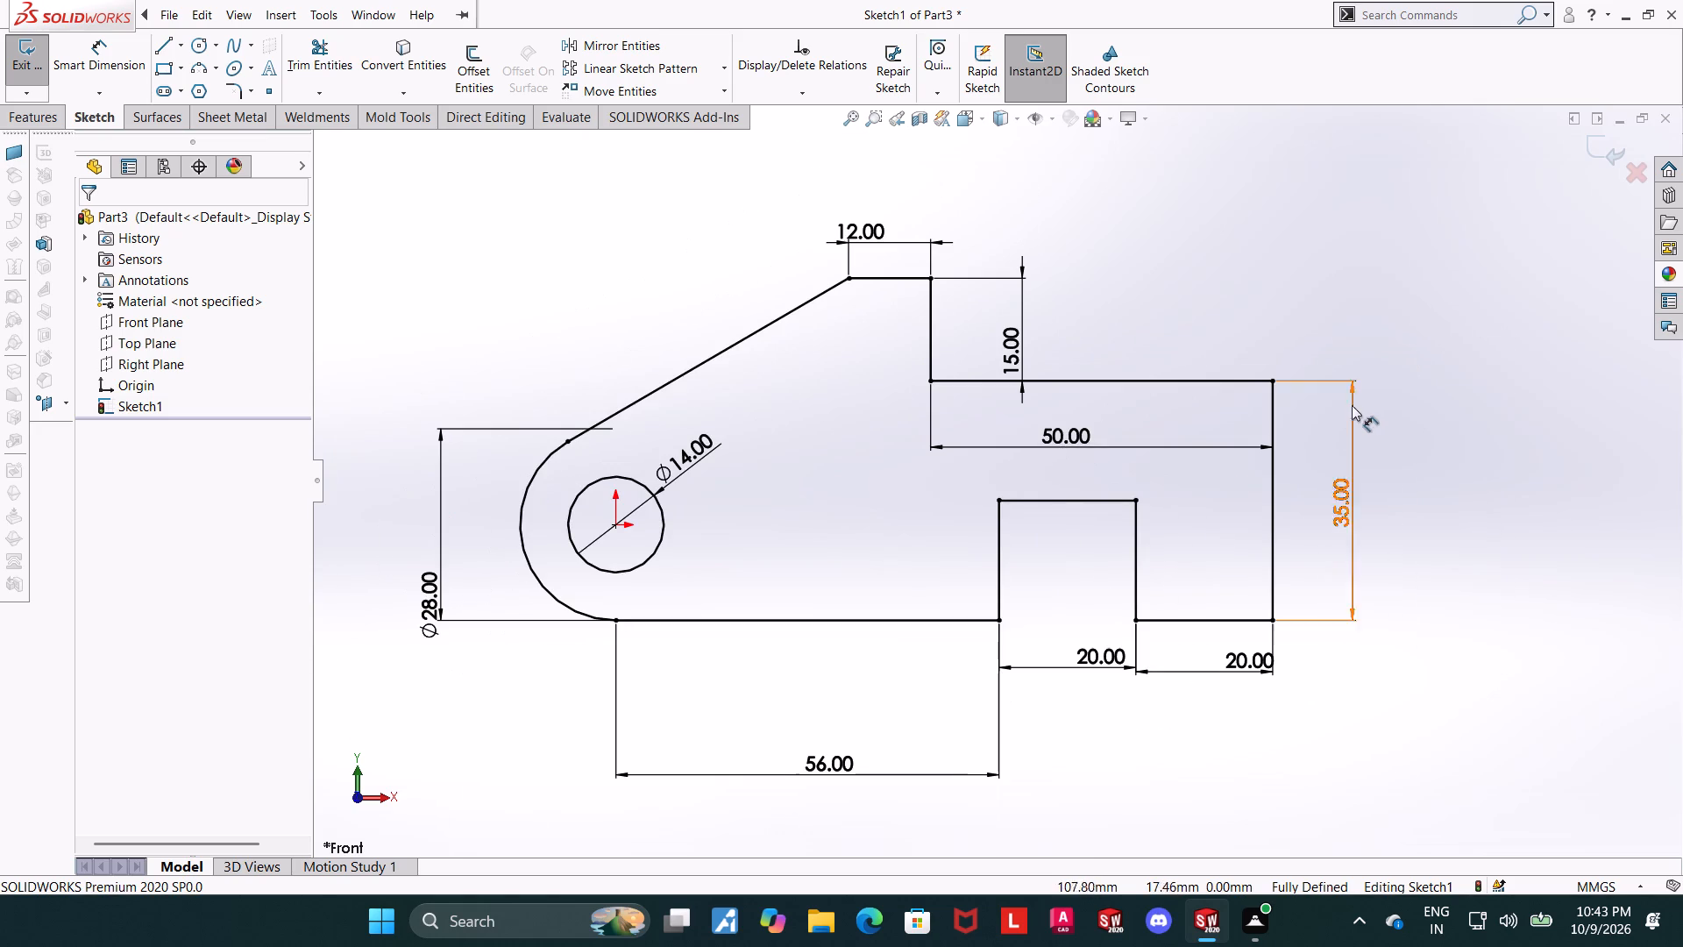
scroll(1222, 350, down, 1)
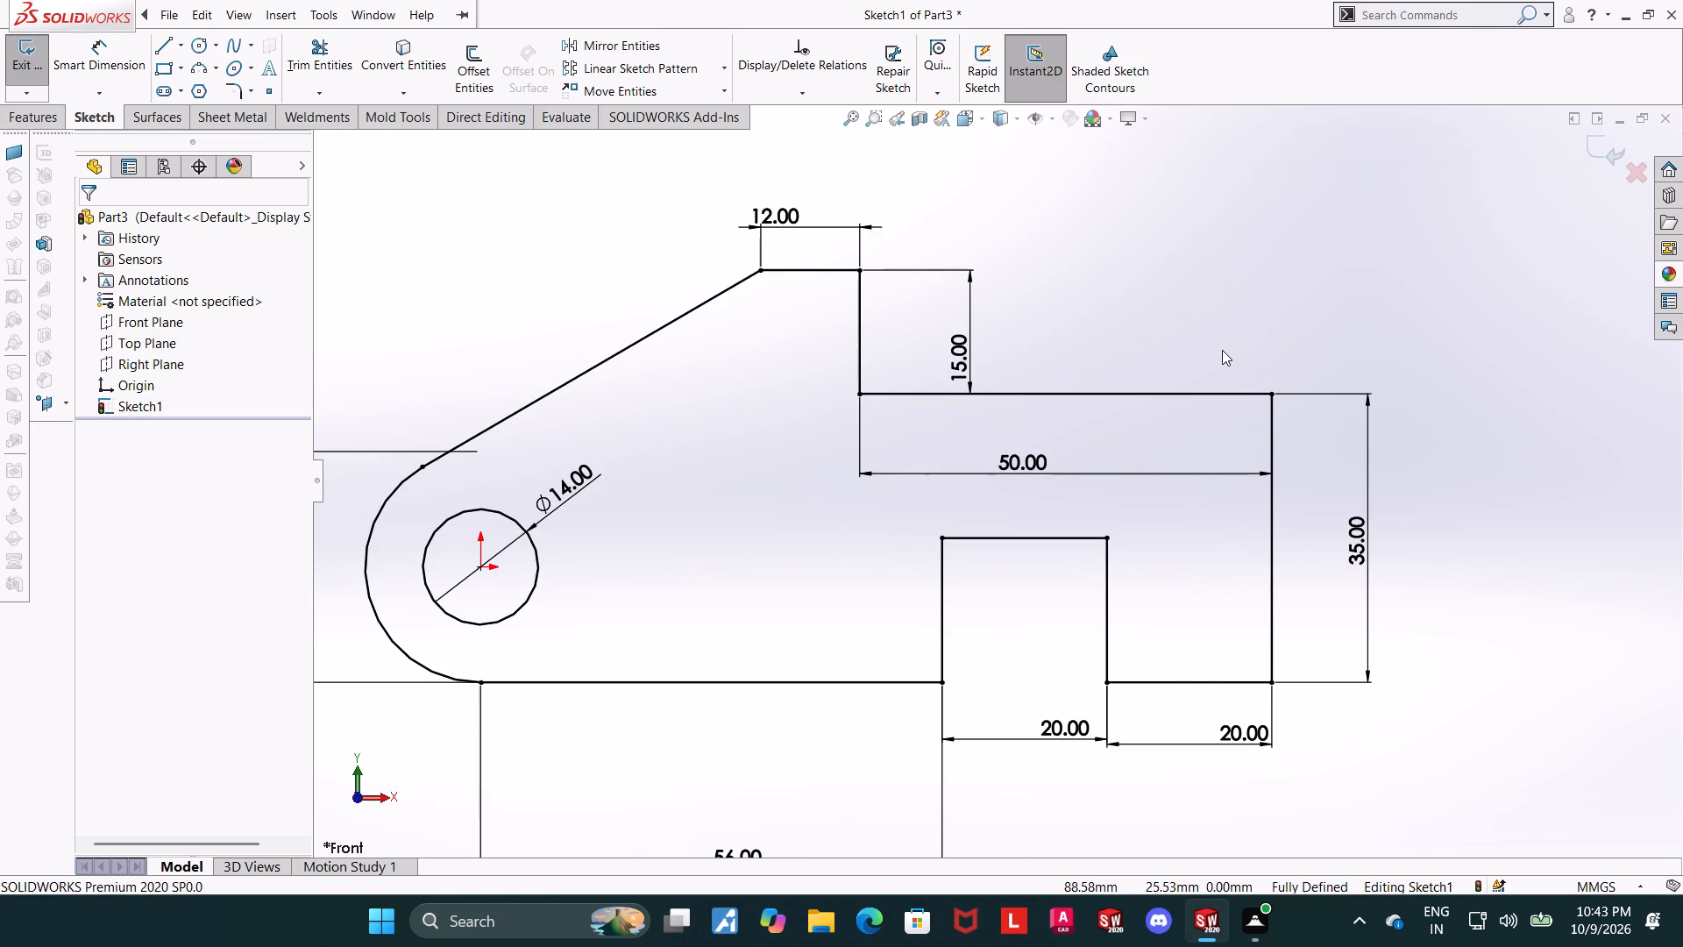
scroll(1222, 350, up, 1)
scroll(1147, 353, up, 1)
scroll(1021, 391, up, 1)
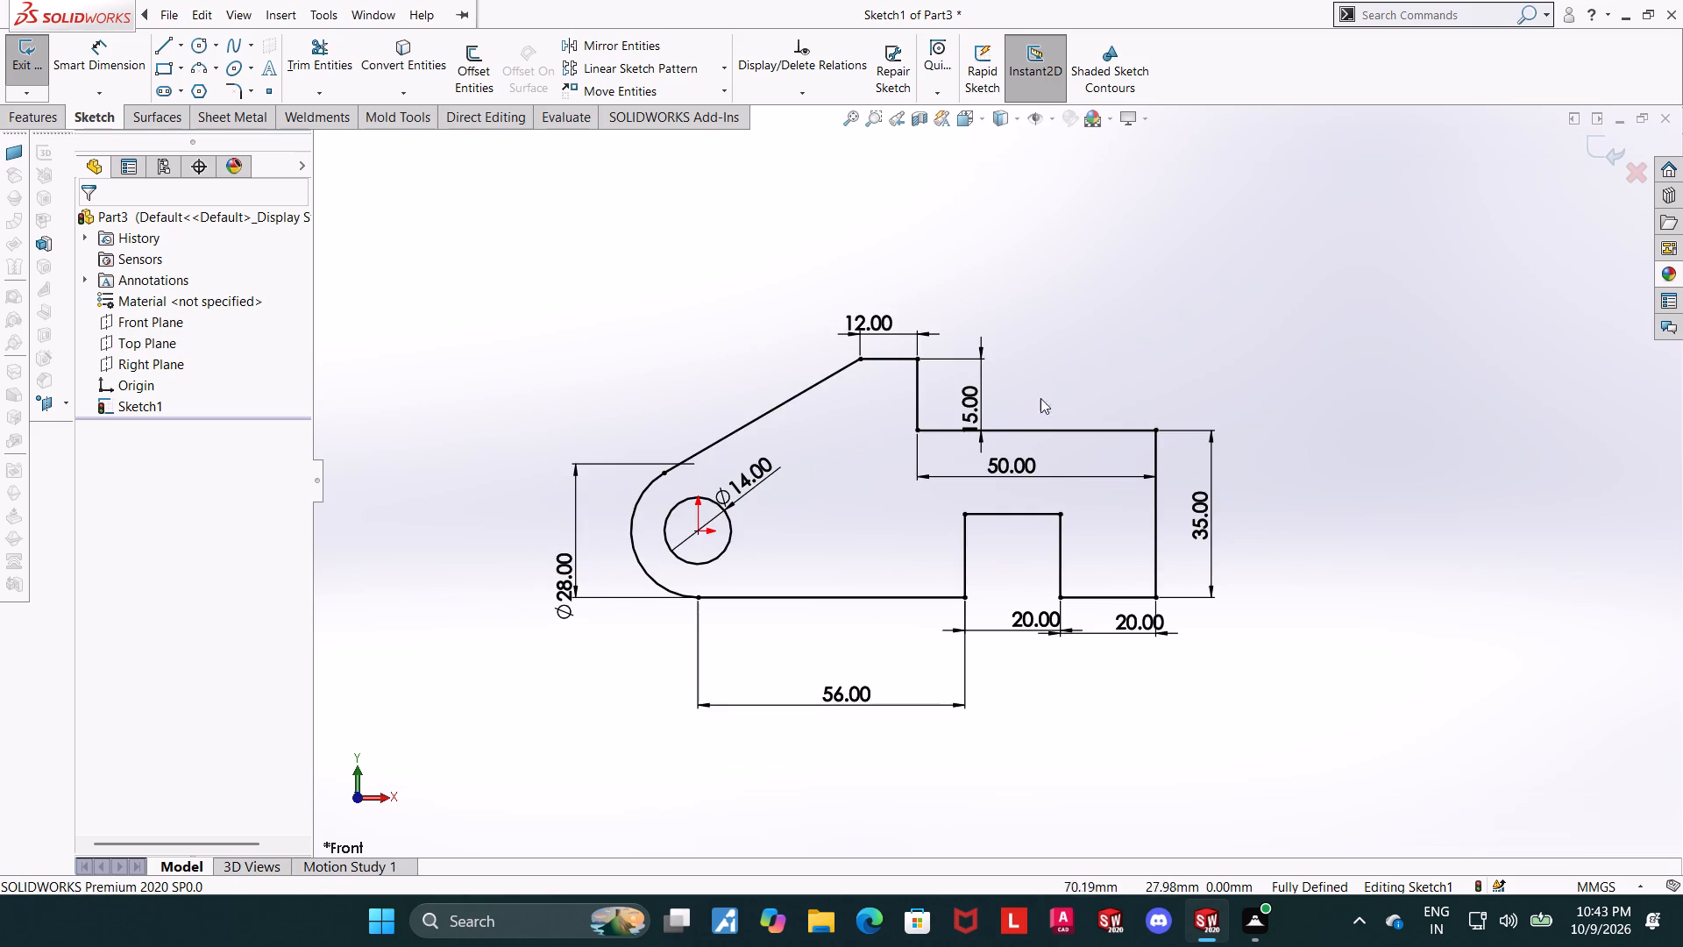
scroll(1083, 408, down, 1)
scroll(1196, 411, down, 1)
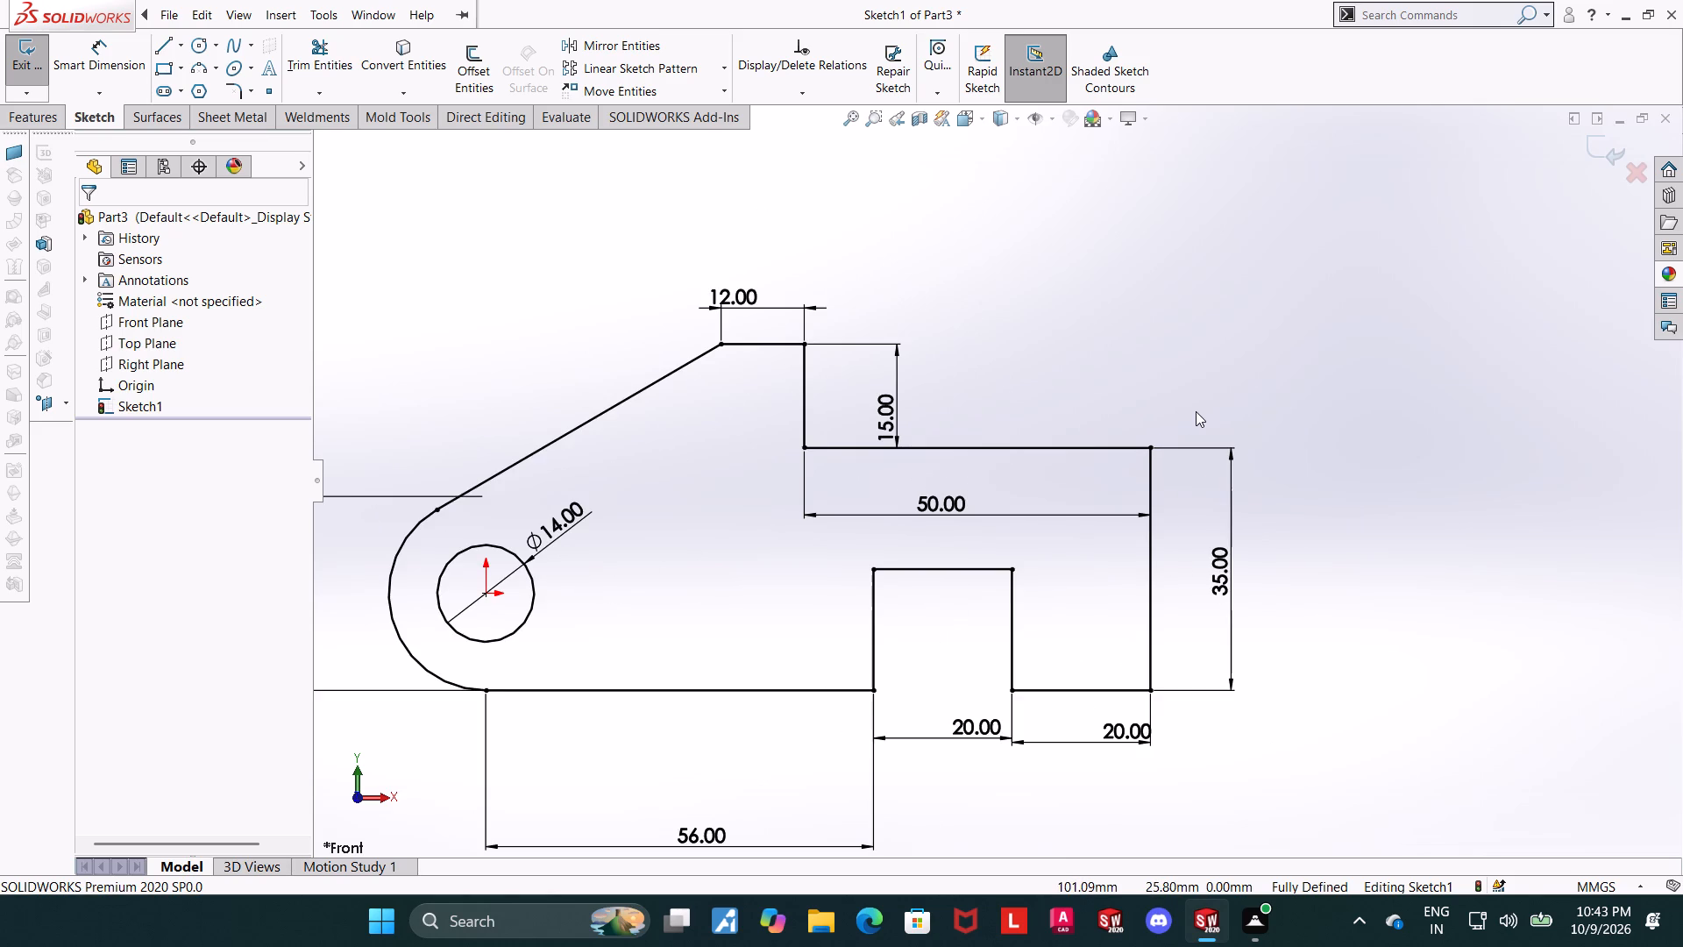
scroll(1196, 411, up, 1)
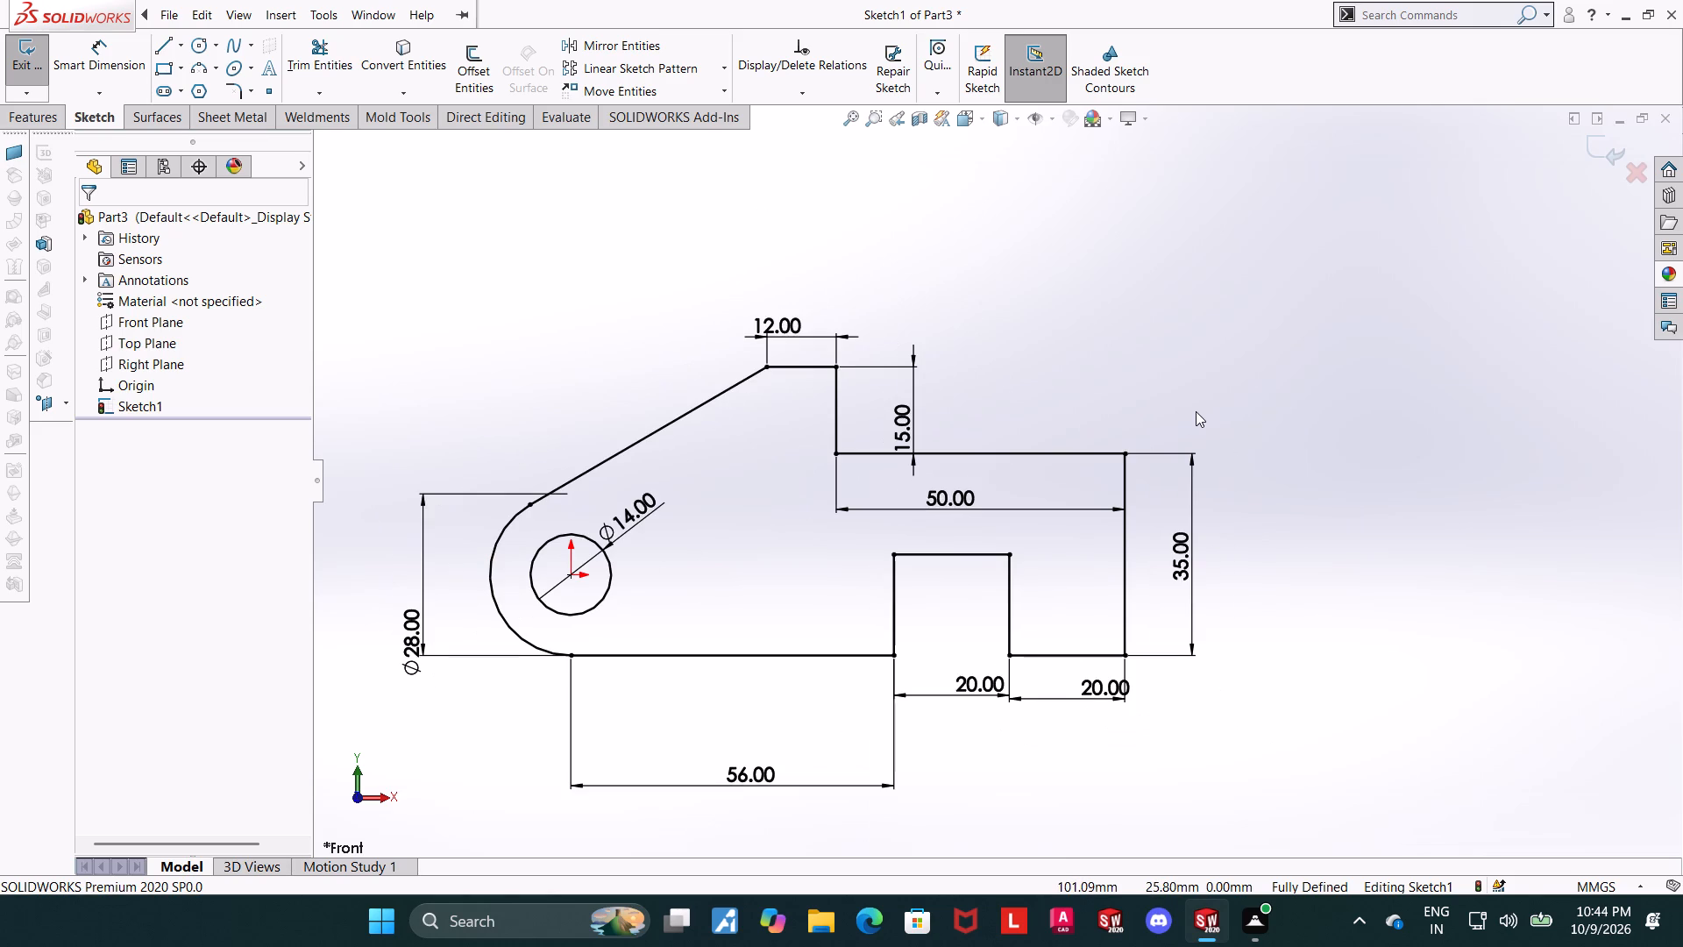
scroll(1196, 411, down, 1)
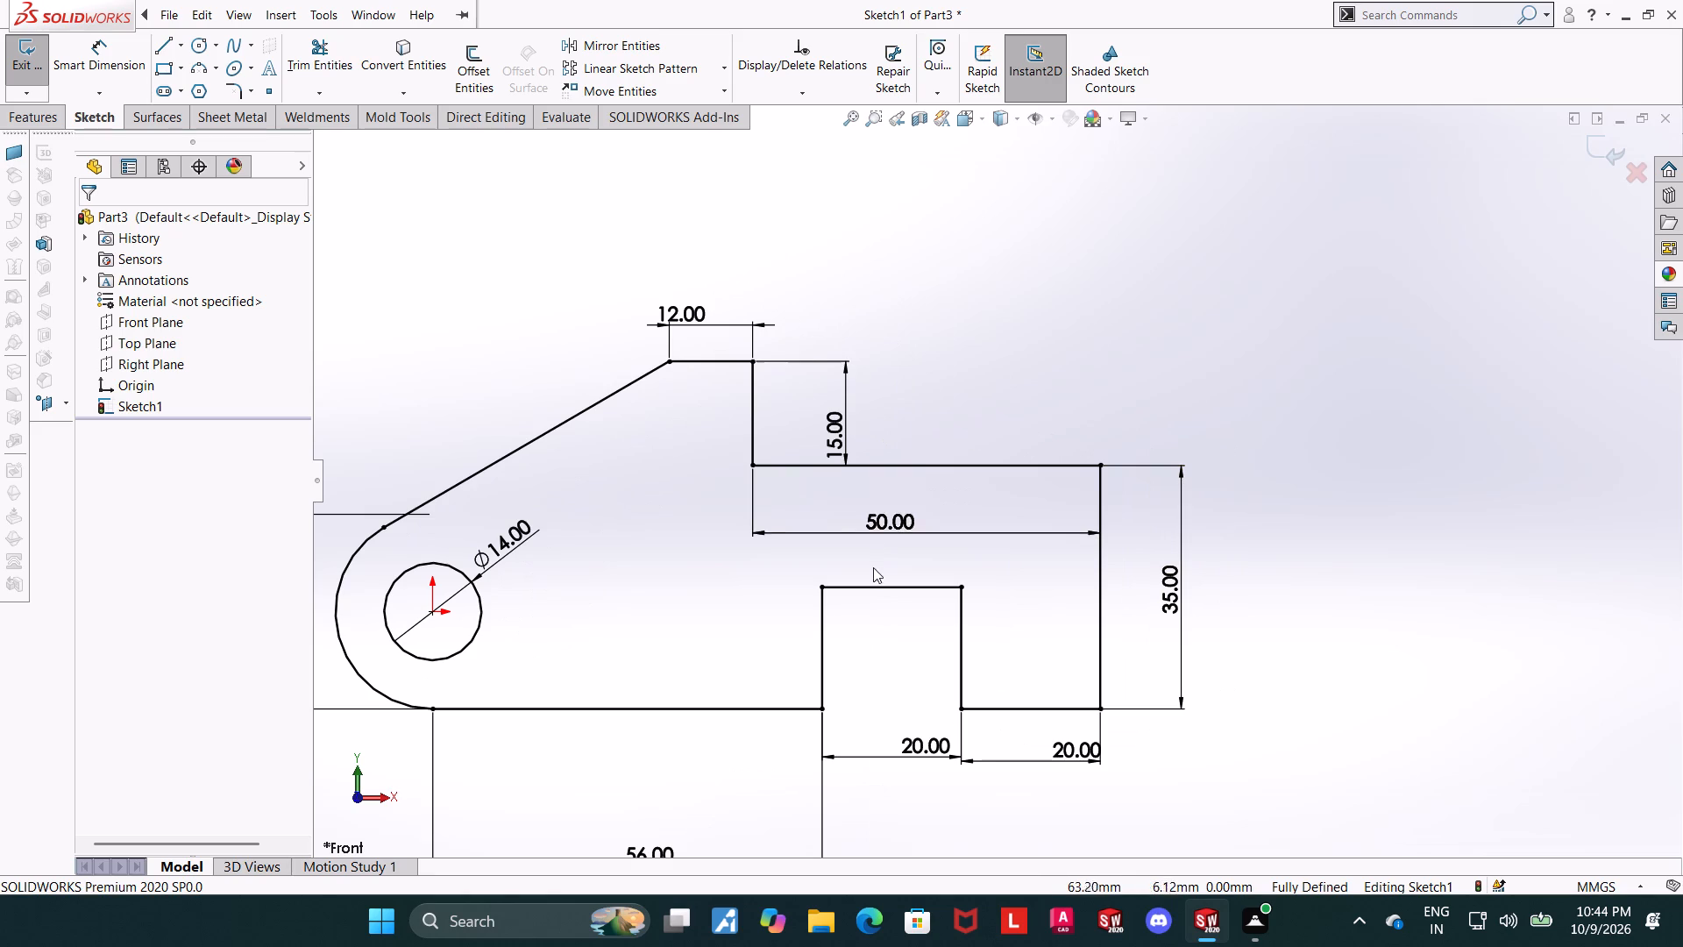
Set the horizontal distance between the short vertical step line and the 35 mm vertical line to 60 mm, and exit the sketch.
click(873, 518)
text(60)
key(Return)
key(Escape)
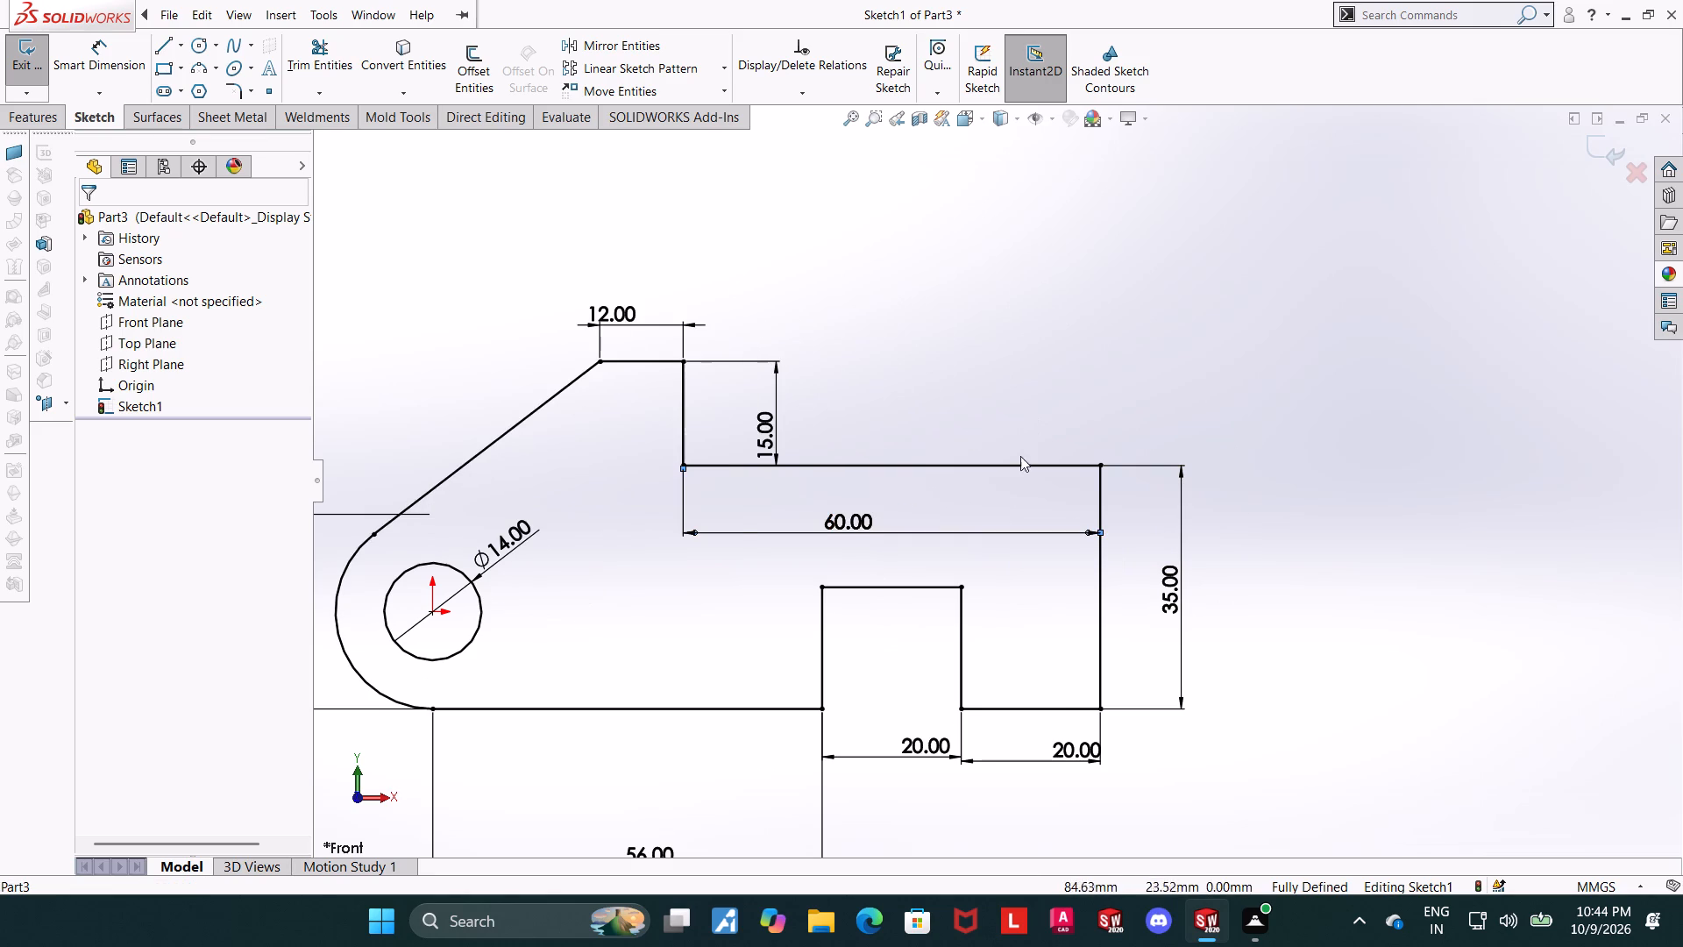
scroll(1019, 459, up, 3)
scroll(937, 406, down, 1)
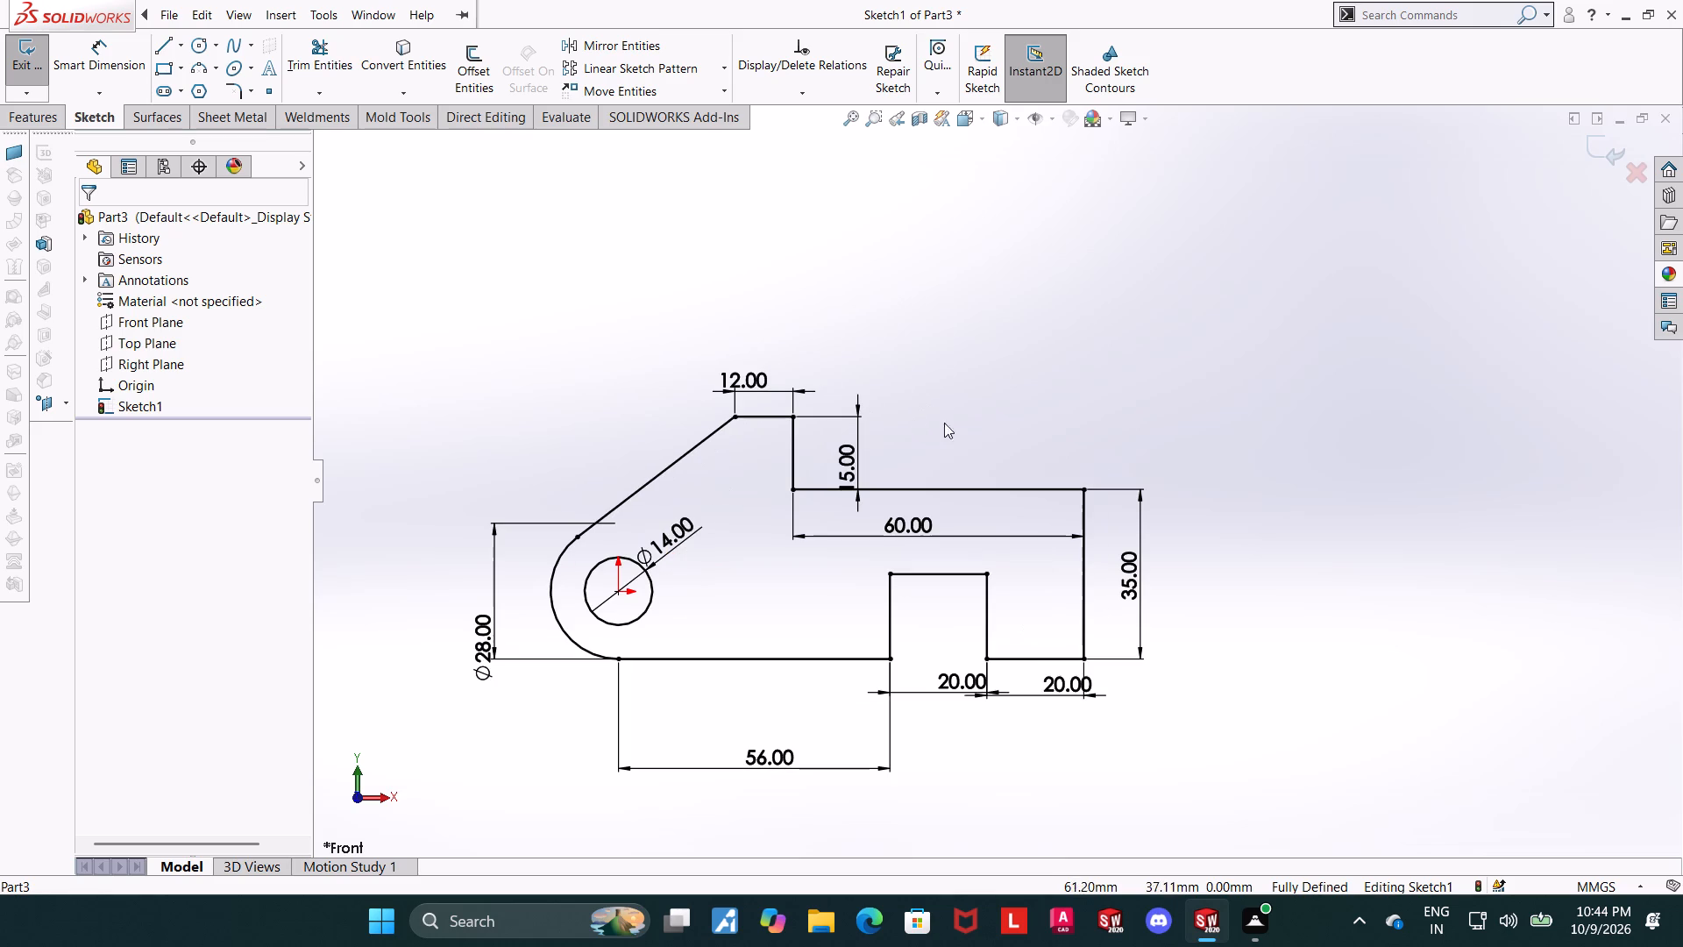
click(1609, 155)
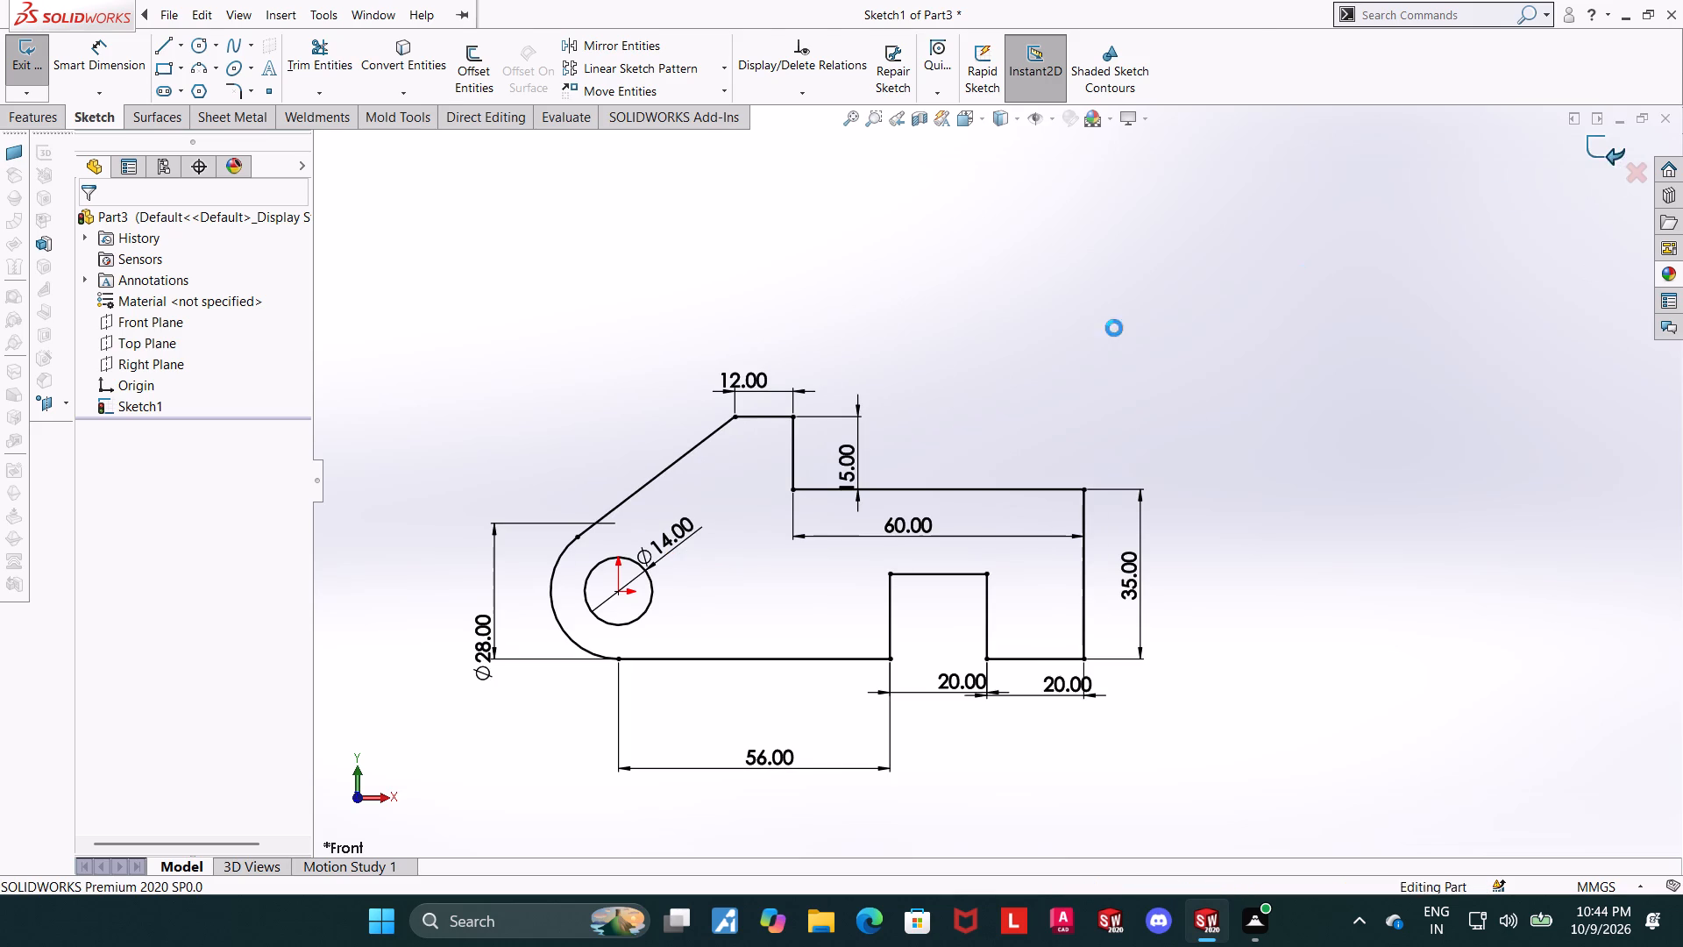
Extrude the profile as a boss with the Mid Plane end condition and a depth of 55*2, giving 110 mm.
scroll(609, 456, up, 1)
middle_drag(614, 462, 662, 516)
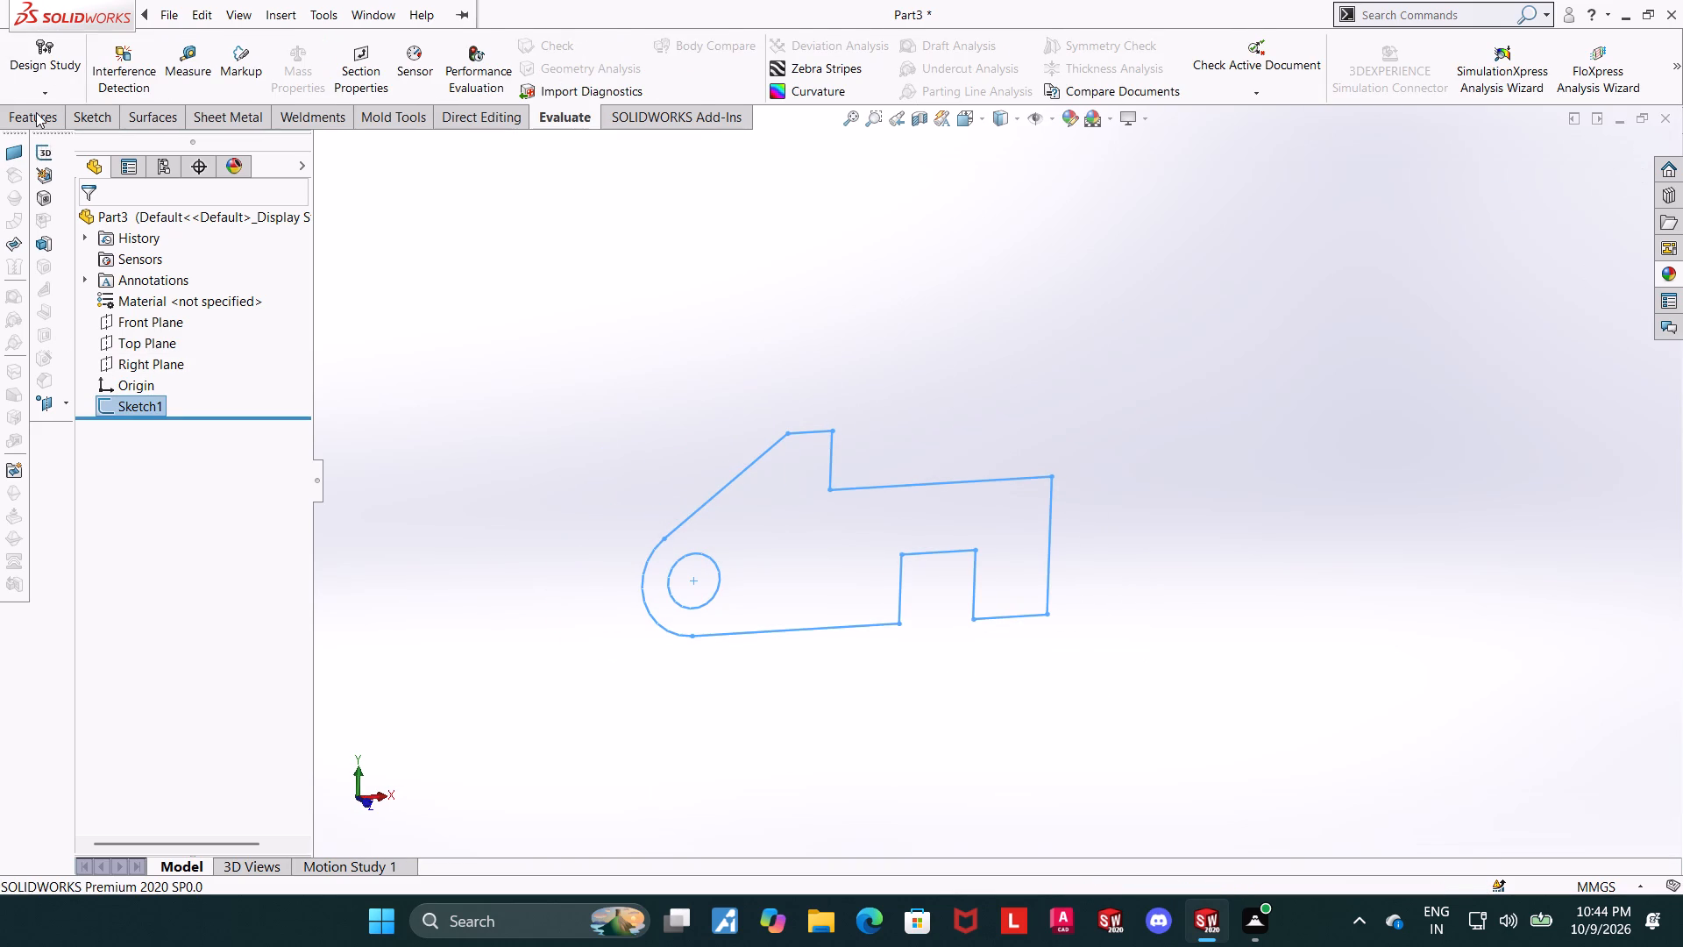
click(36, 112)
click(0, 58)
click(11, 64)
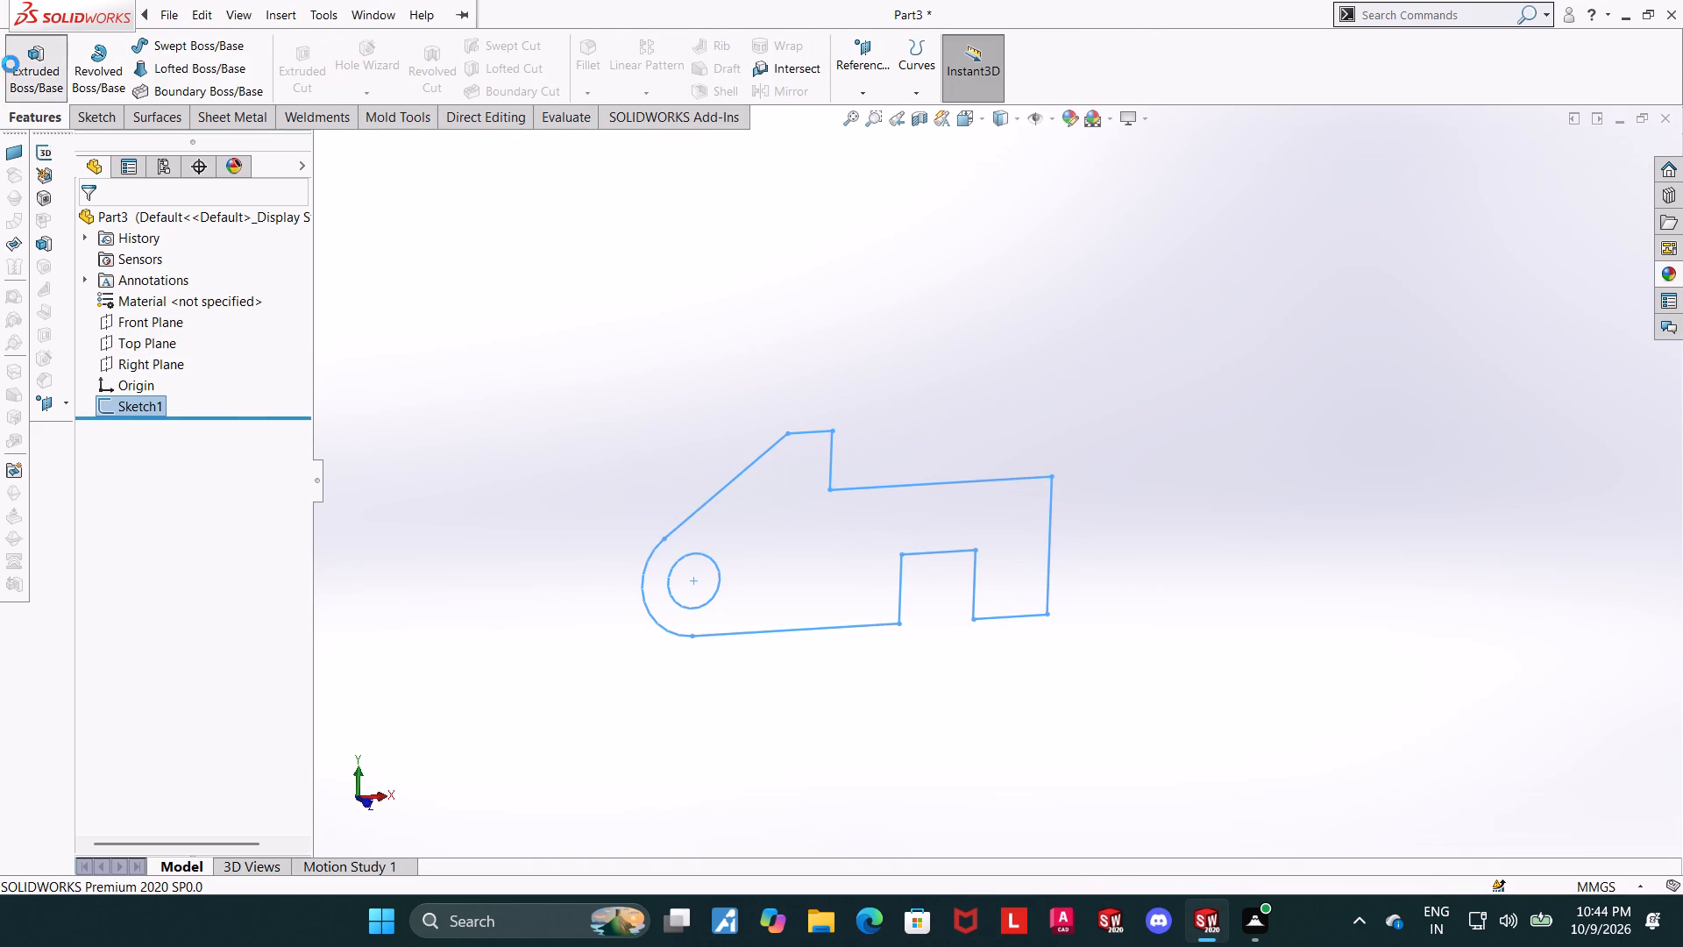
click(84, 344)
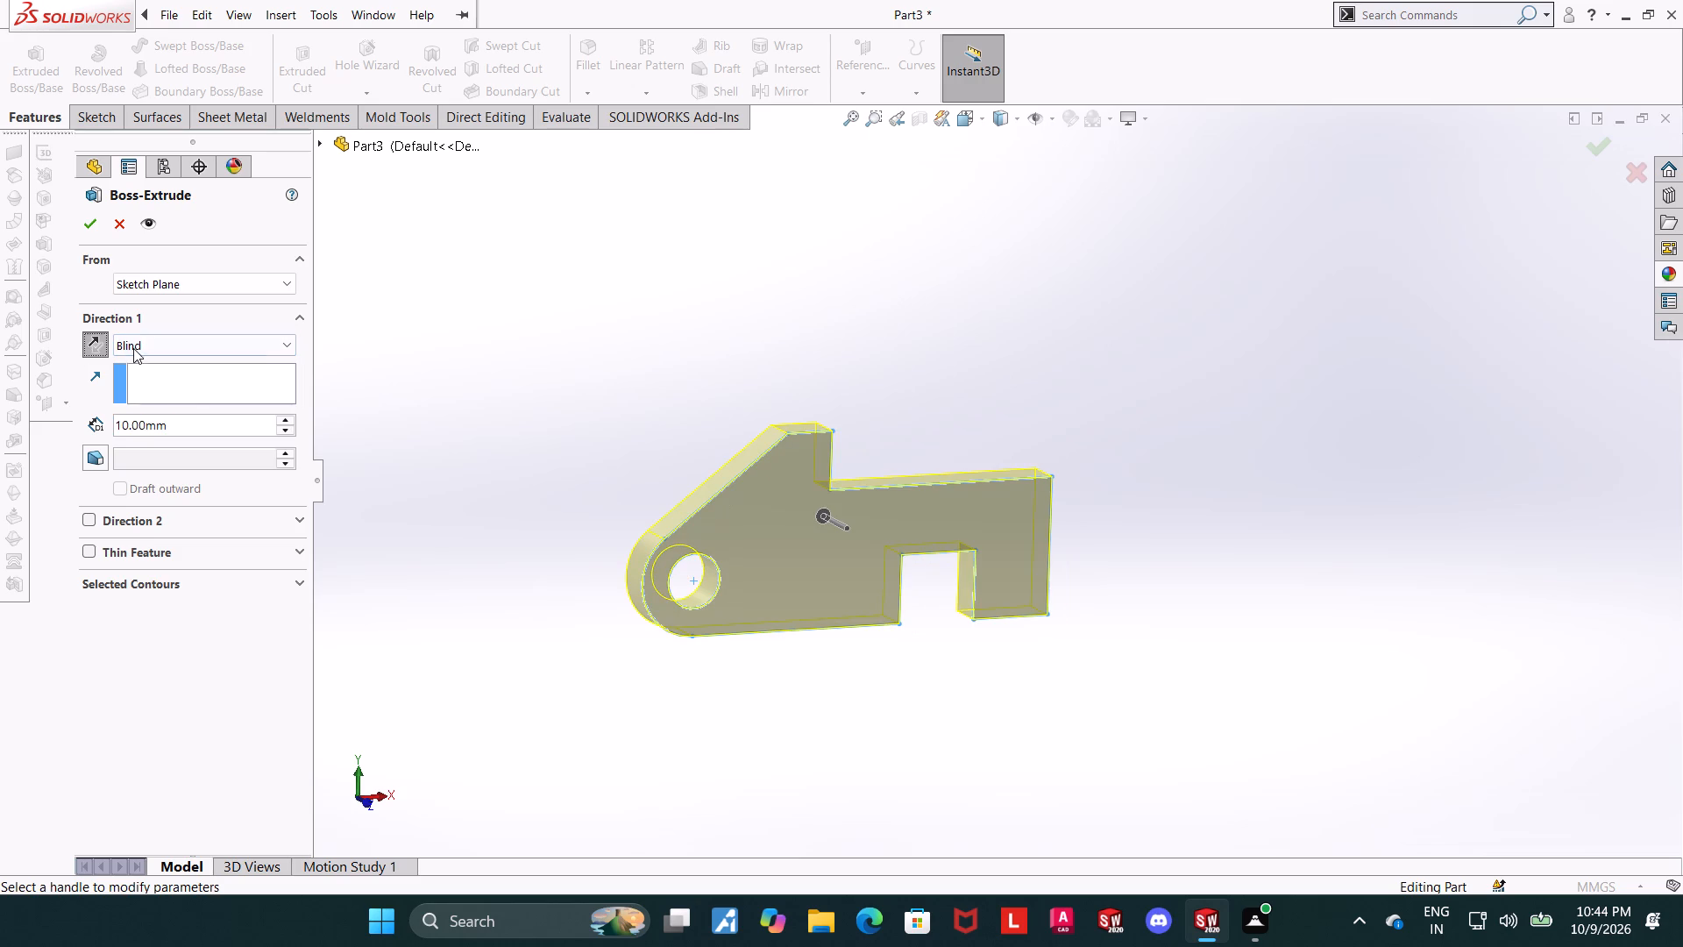
click(138, 349)
click(156, 432)
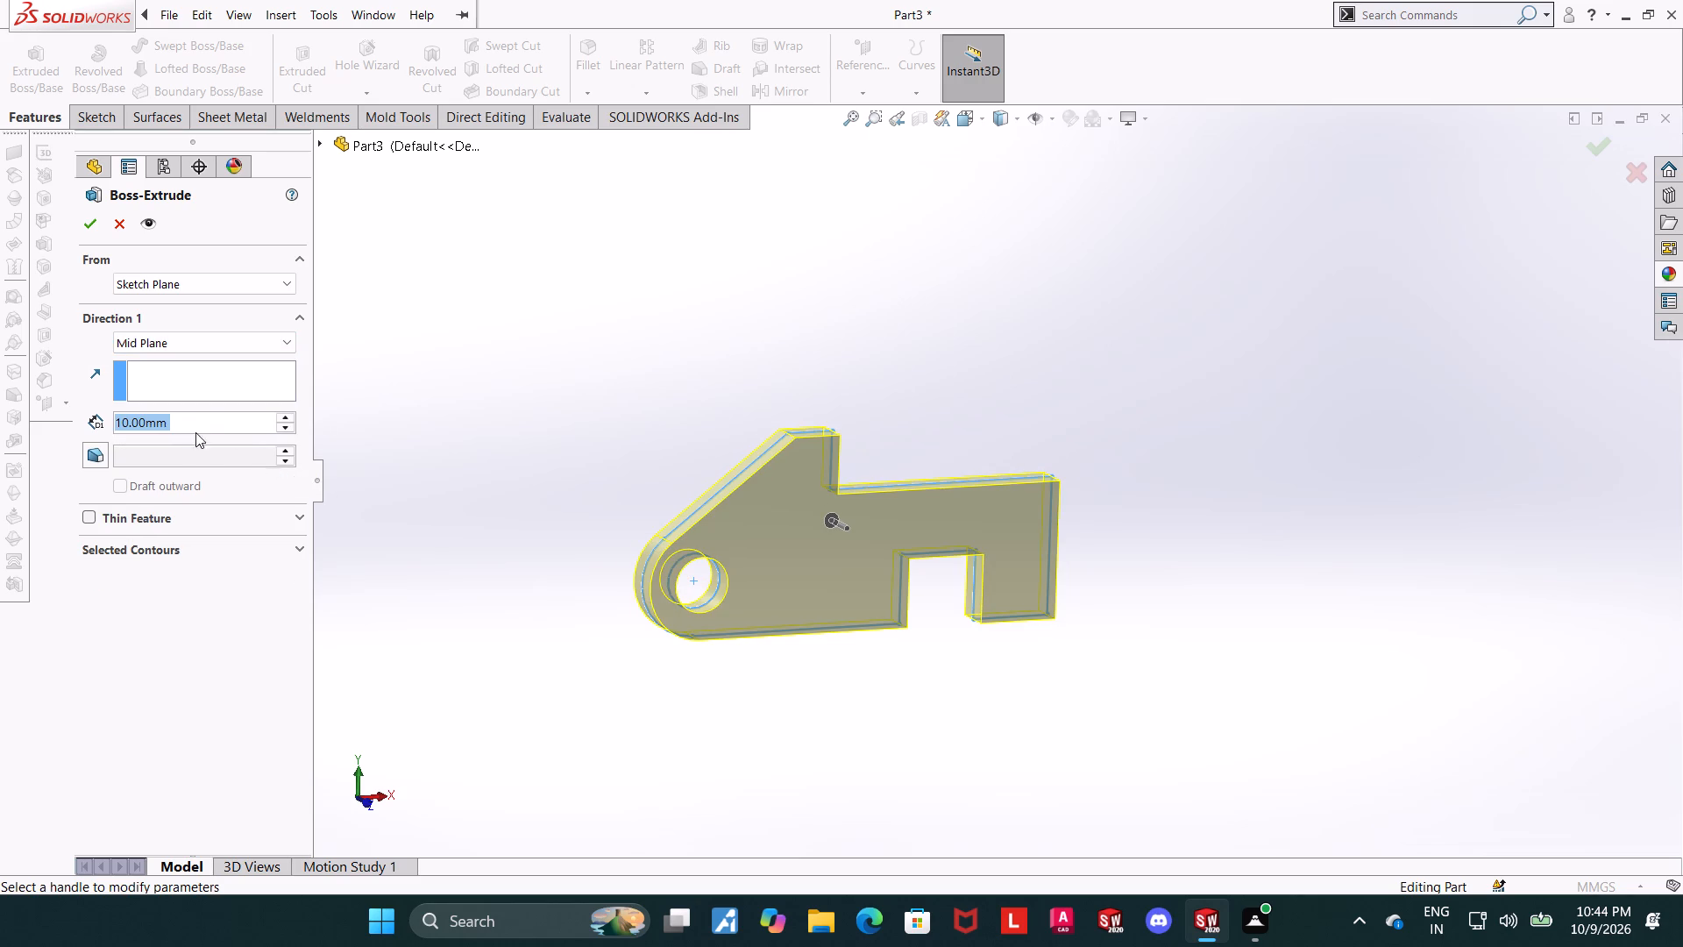
text(35)
text(+20)
key(BackSpace)
key(BackSpace)
key(BackSpace)
key(BackSpace)
key(BackSpace)
key(BackSpace)
key(BackSpace)
key(BackSpace)
key(BackSpace)
key(BackSpace)
key(BackSpace)
key(BackSpace)
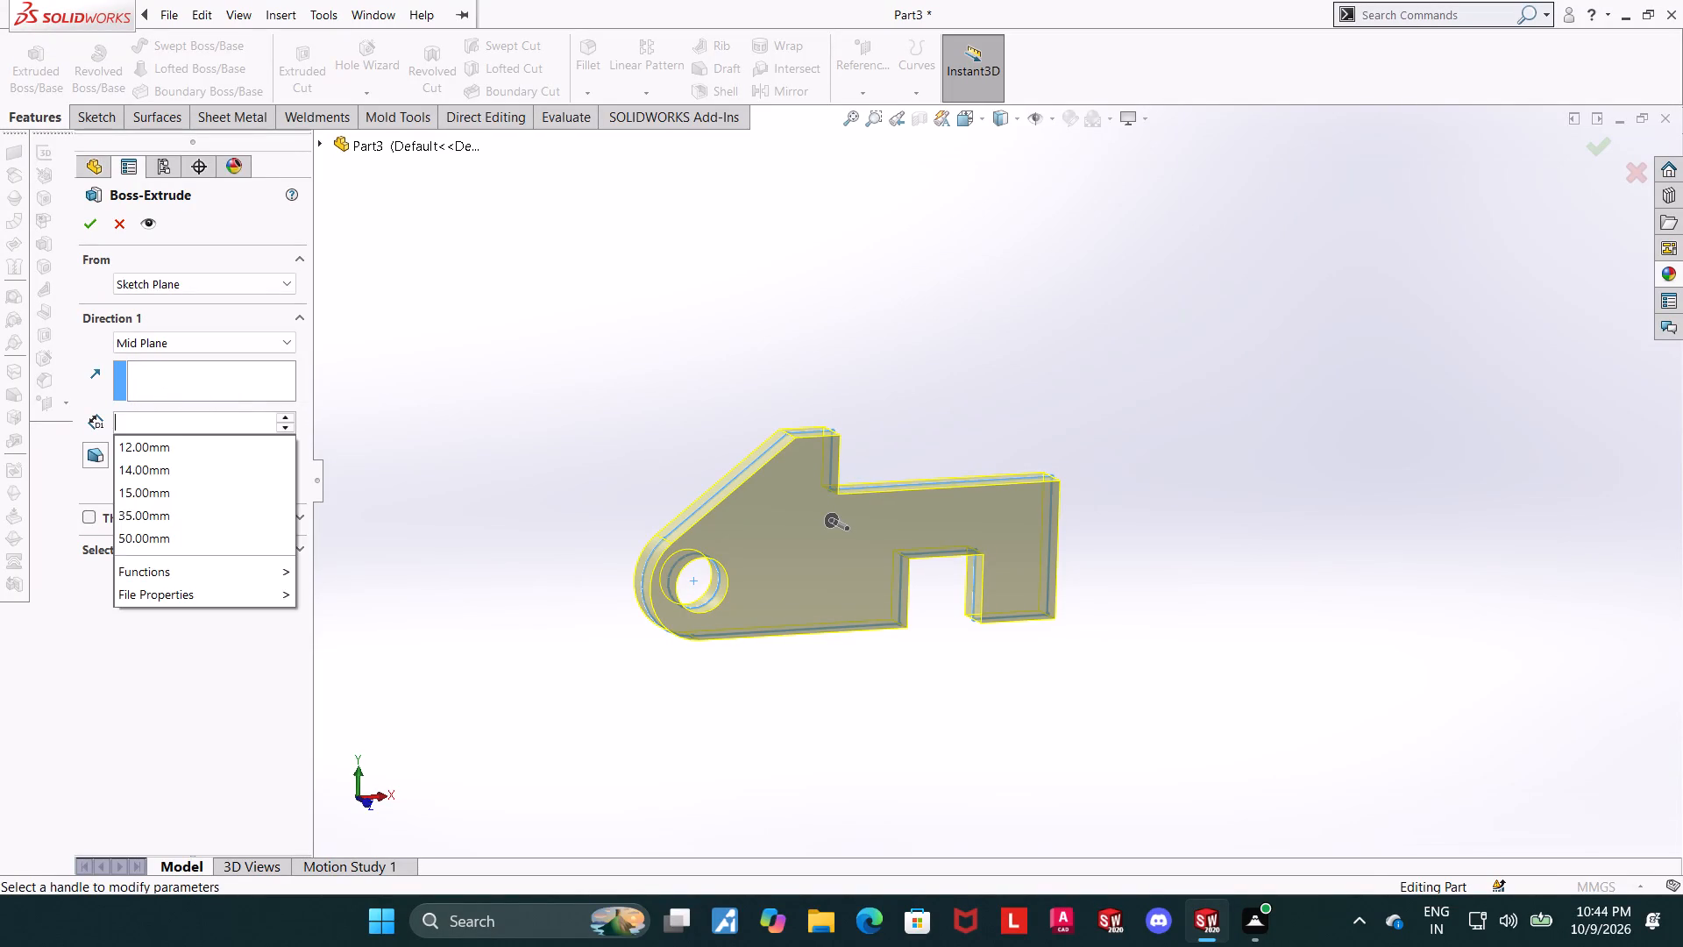
text(55)
text(*&2)
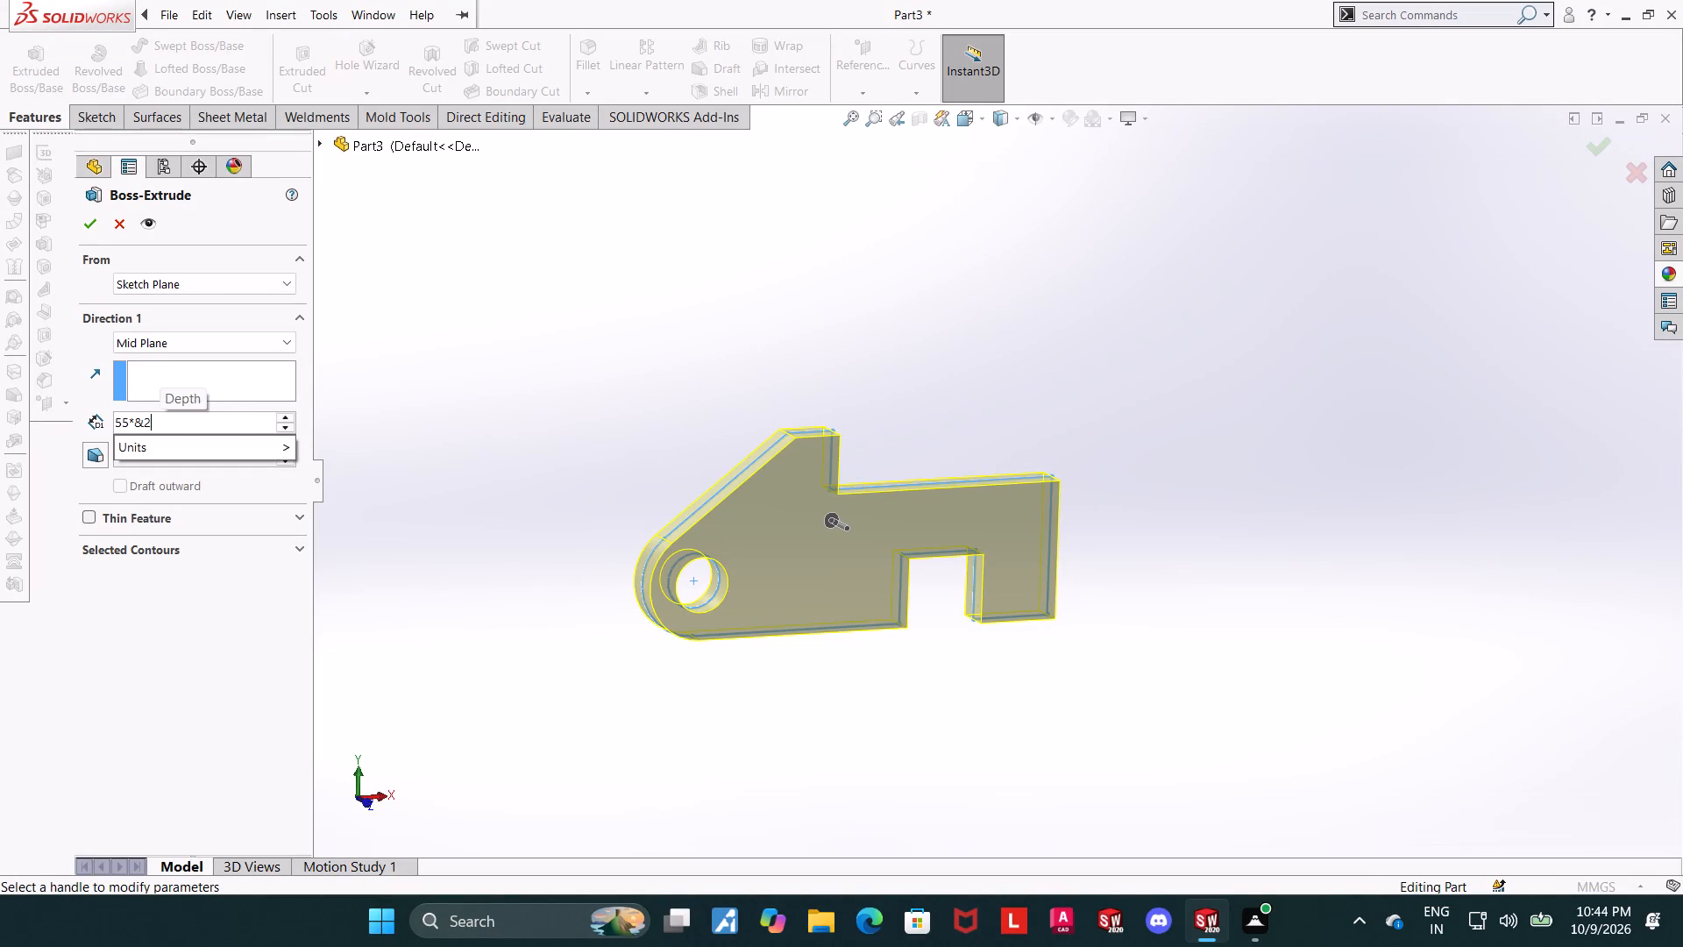
key(BackSpace)
key(BackSpace)
key(2)
key(Return)
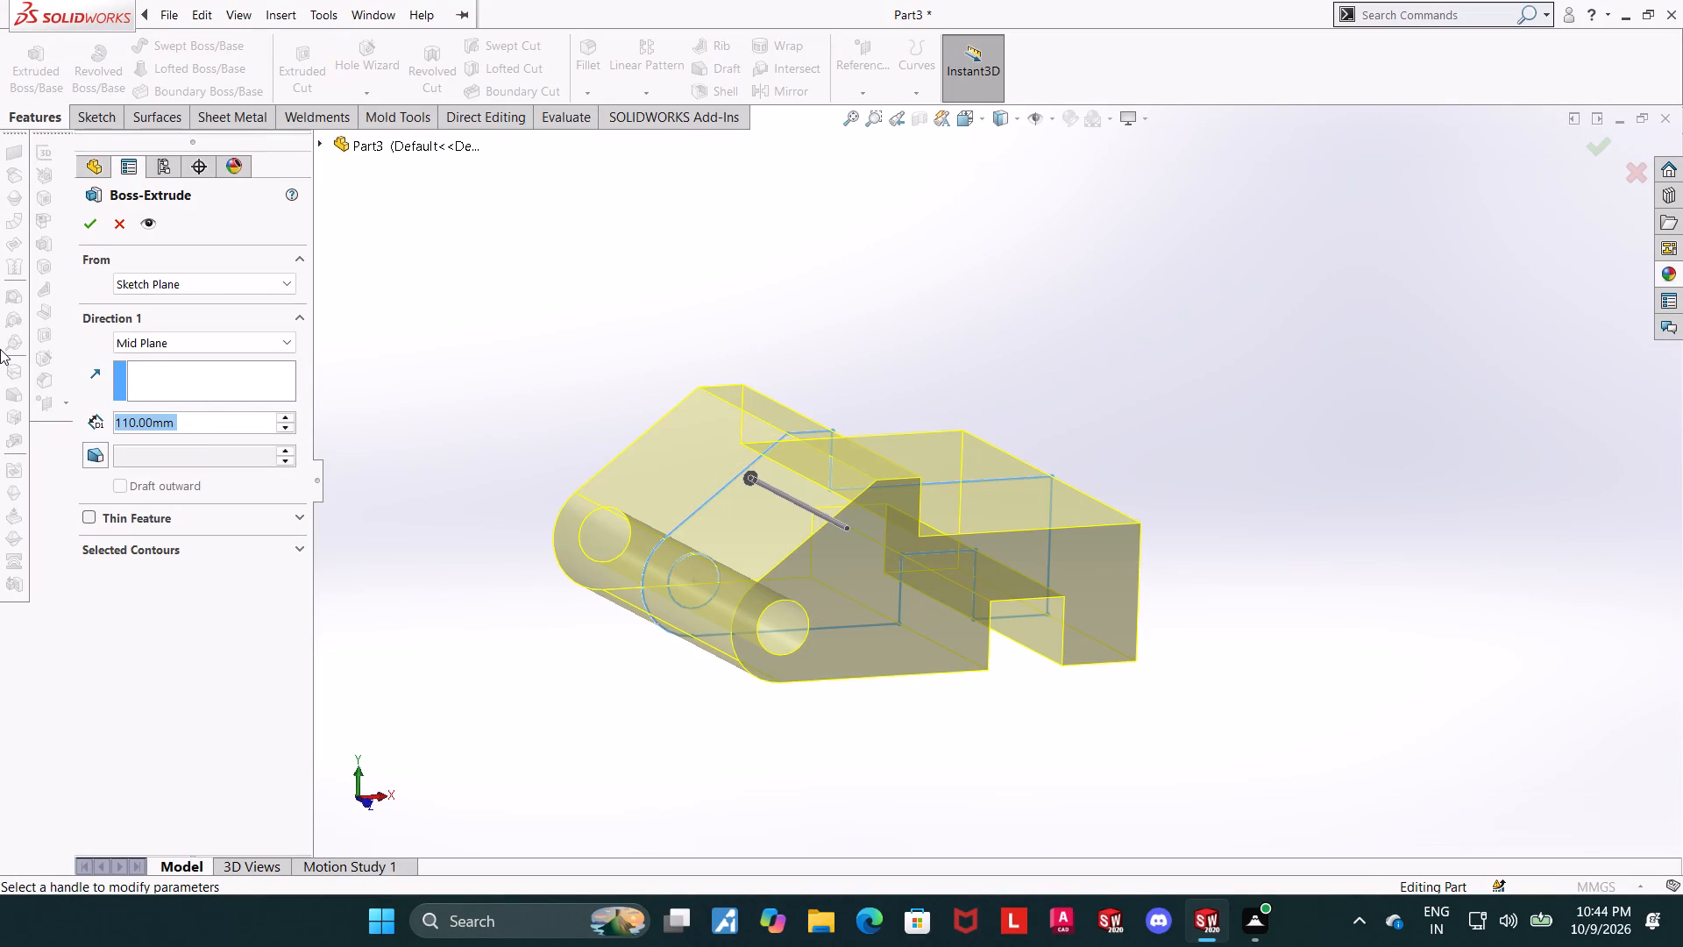
click(90, 226)
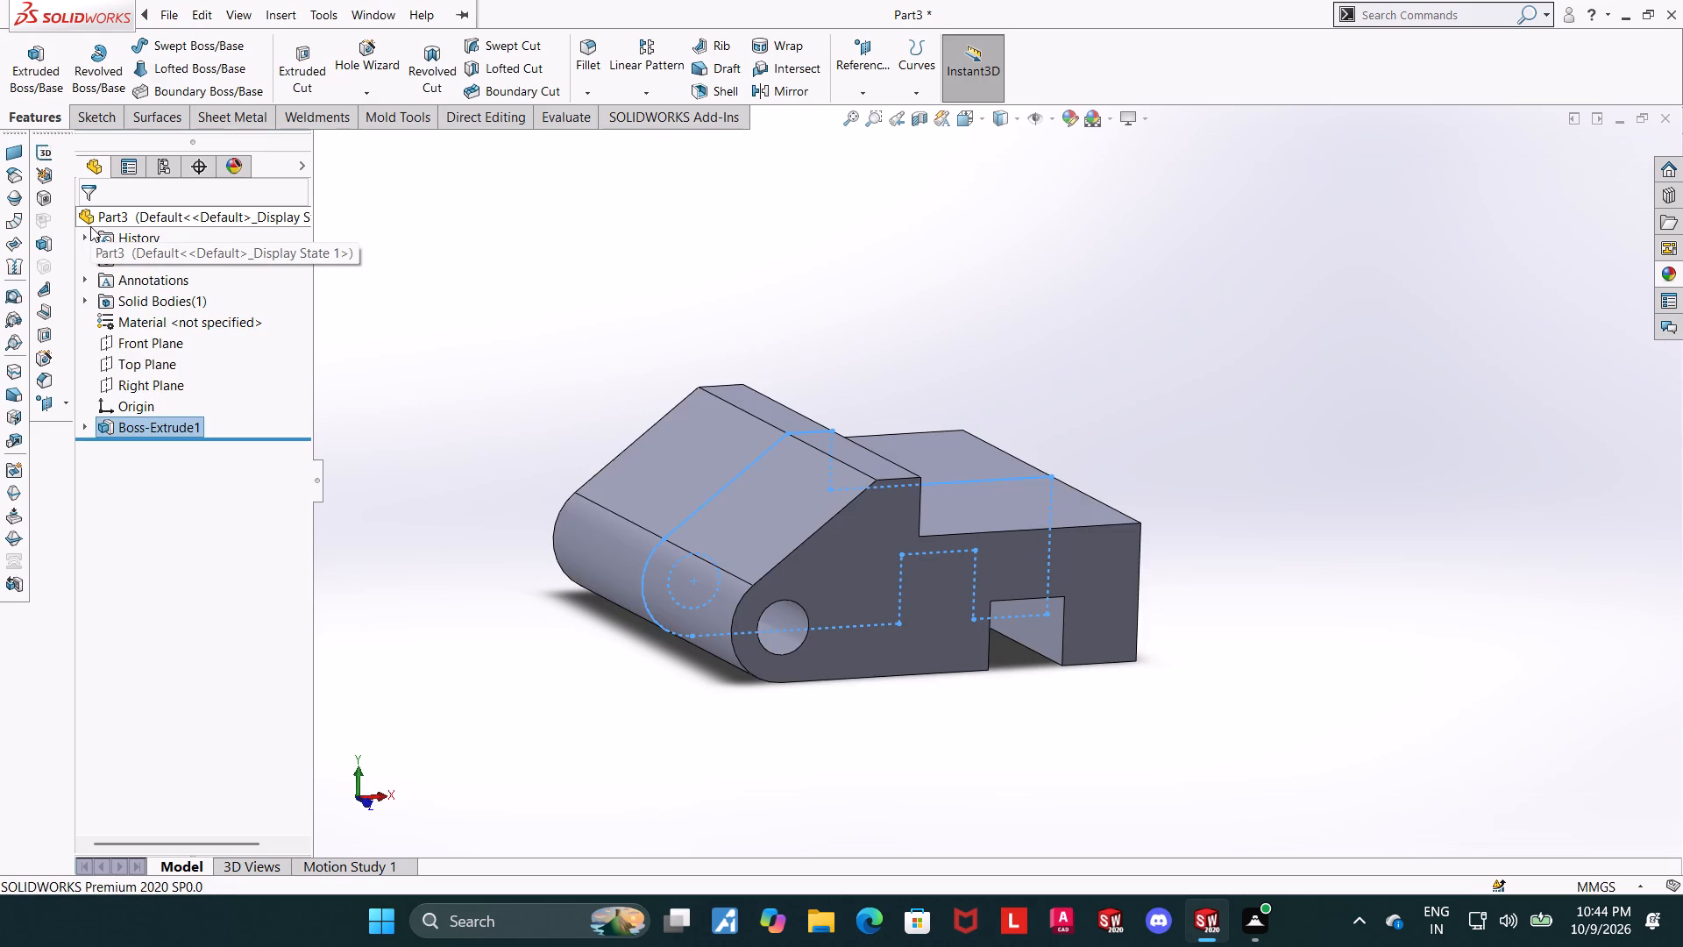
Start a new sketch on the flat underside face between the rounded end and the notch.
key(grave)
key(Escape)
key(Escape)
scroll(806, 502, up, 1)
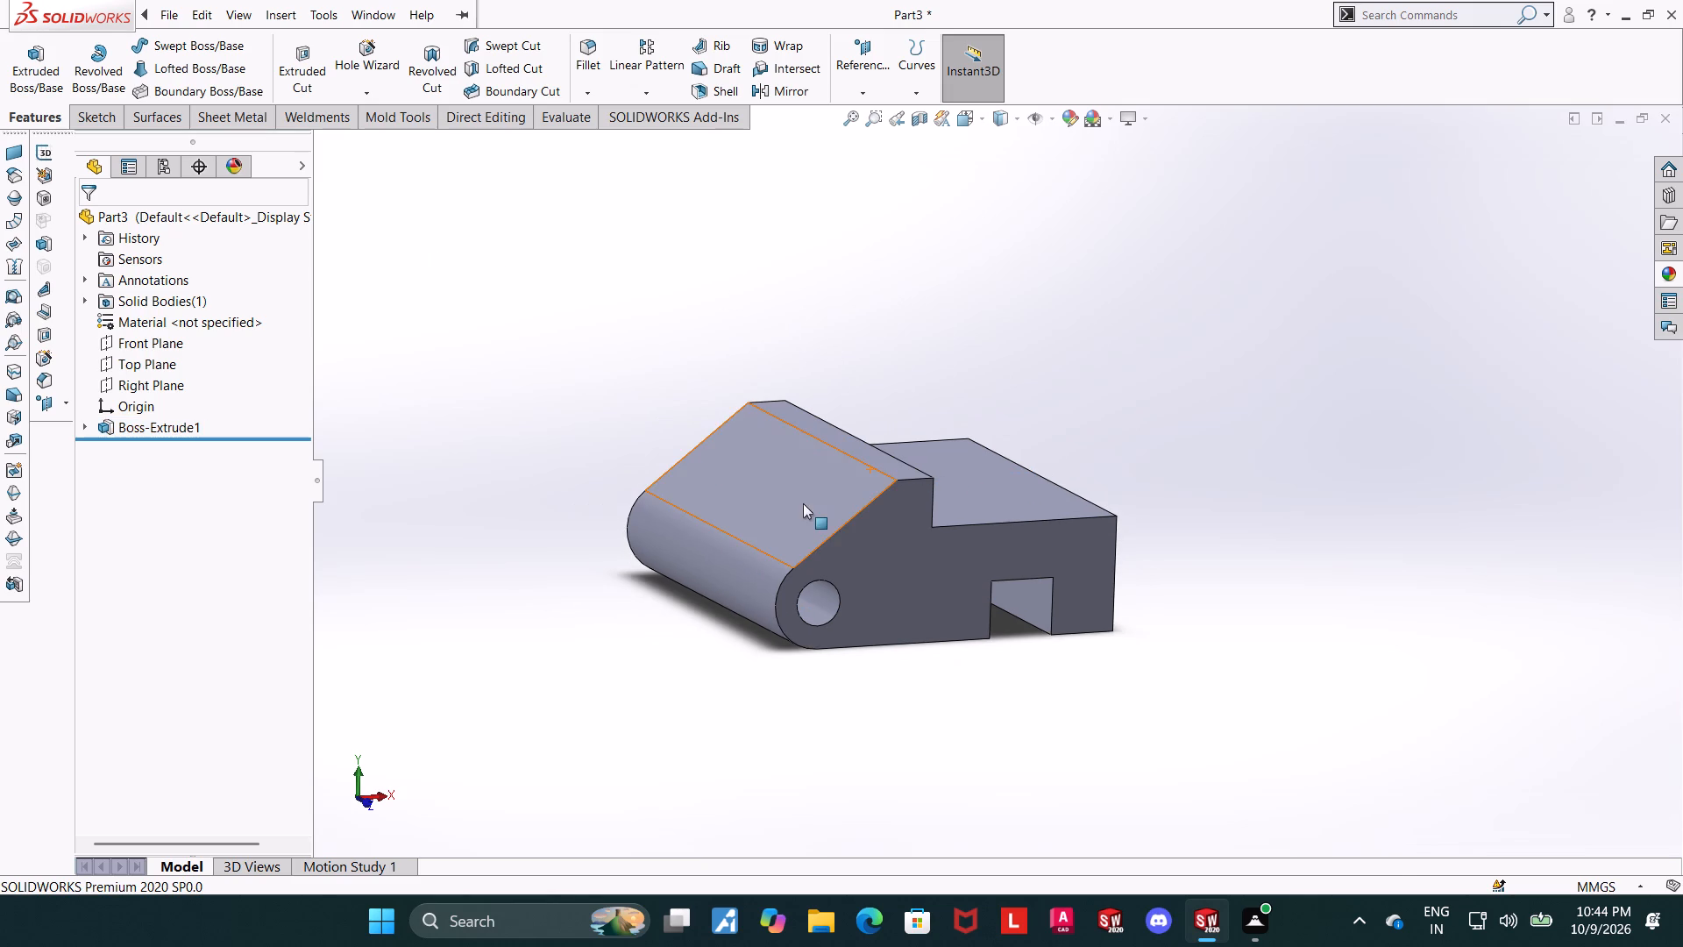
middle_drag(783, 546, 849, 593)
scroll(849, 591, up, 1)
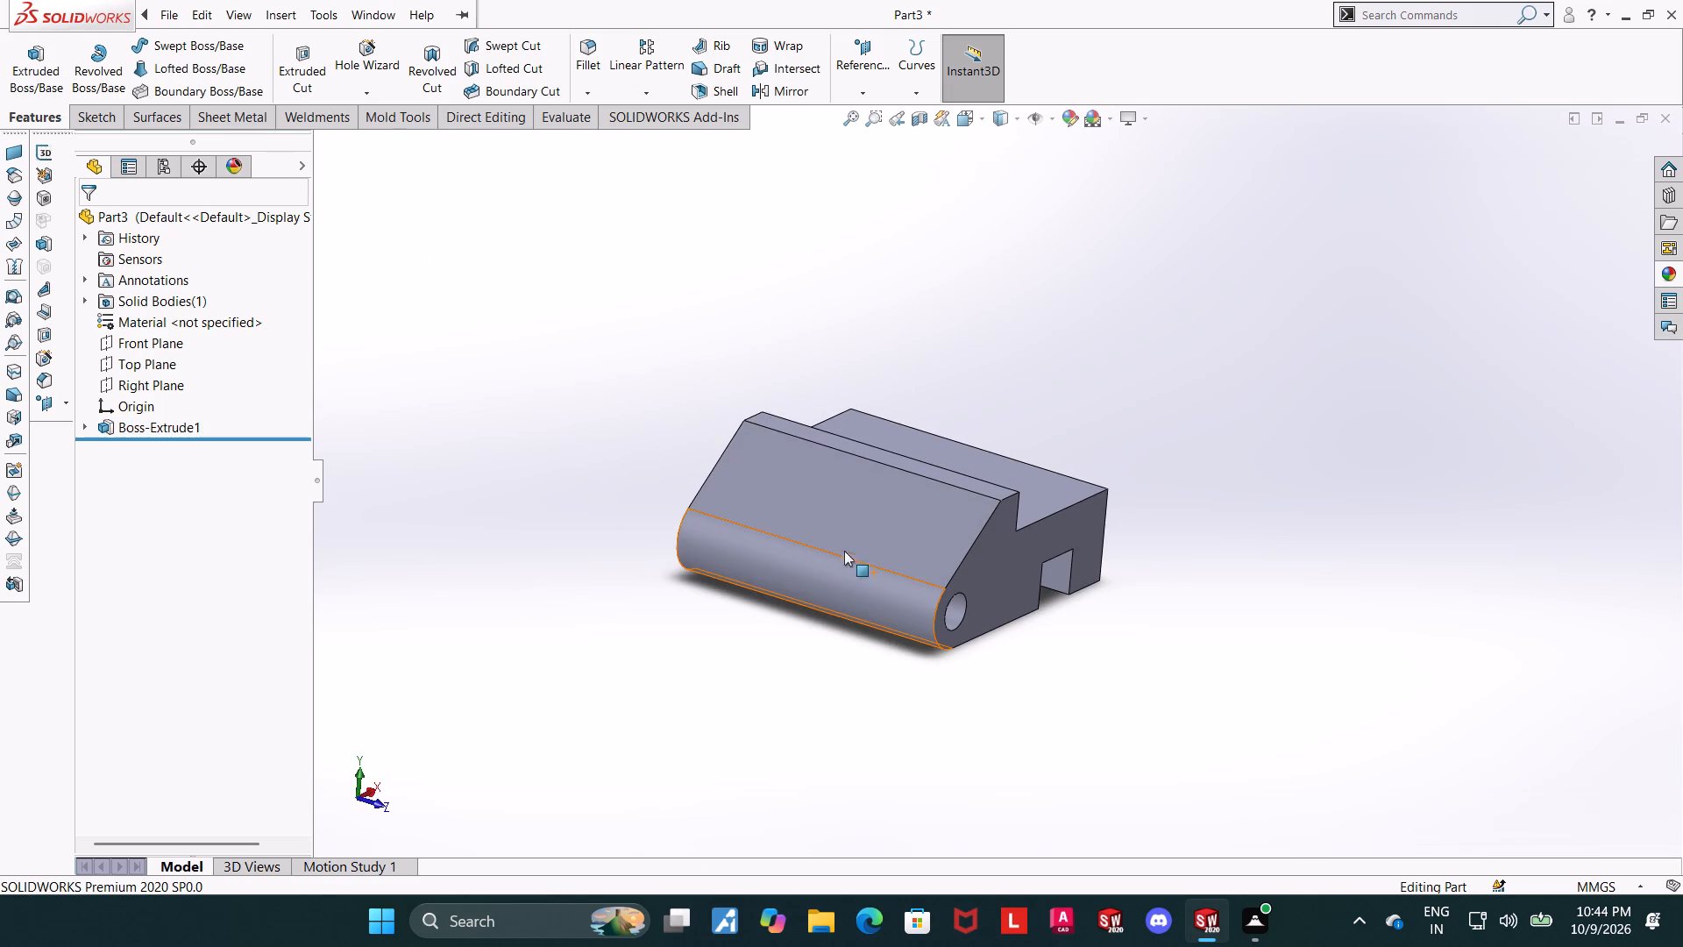
scroll(831, 528, up, 3)
middle_drag(827, 533, 898, 251)
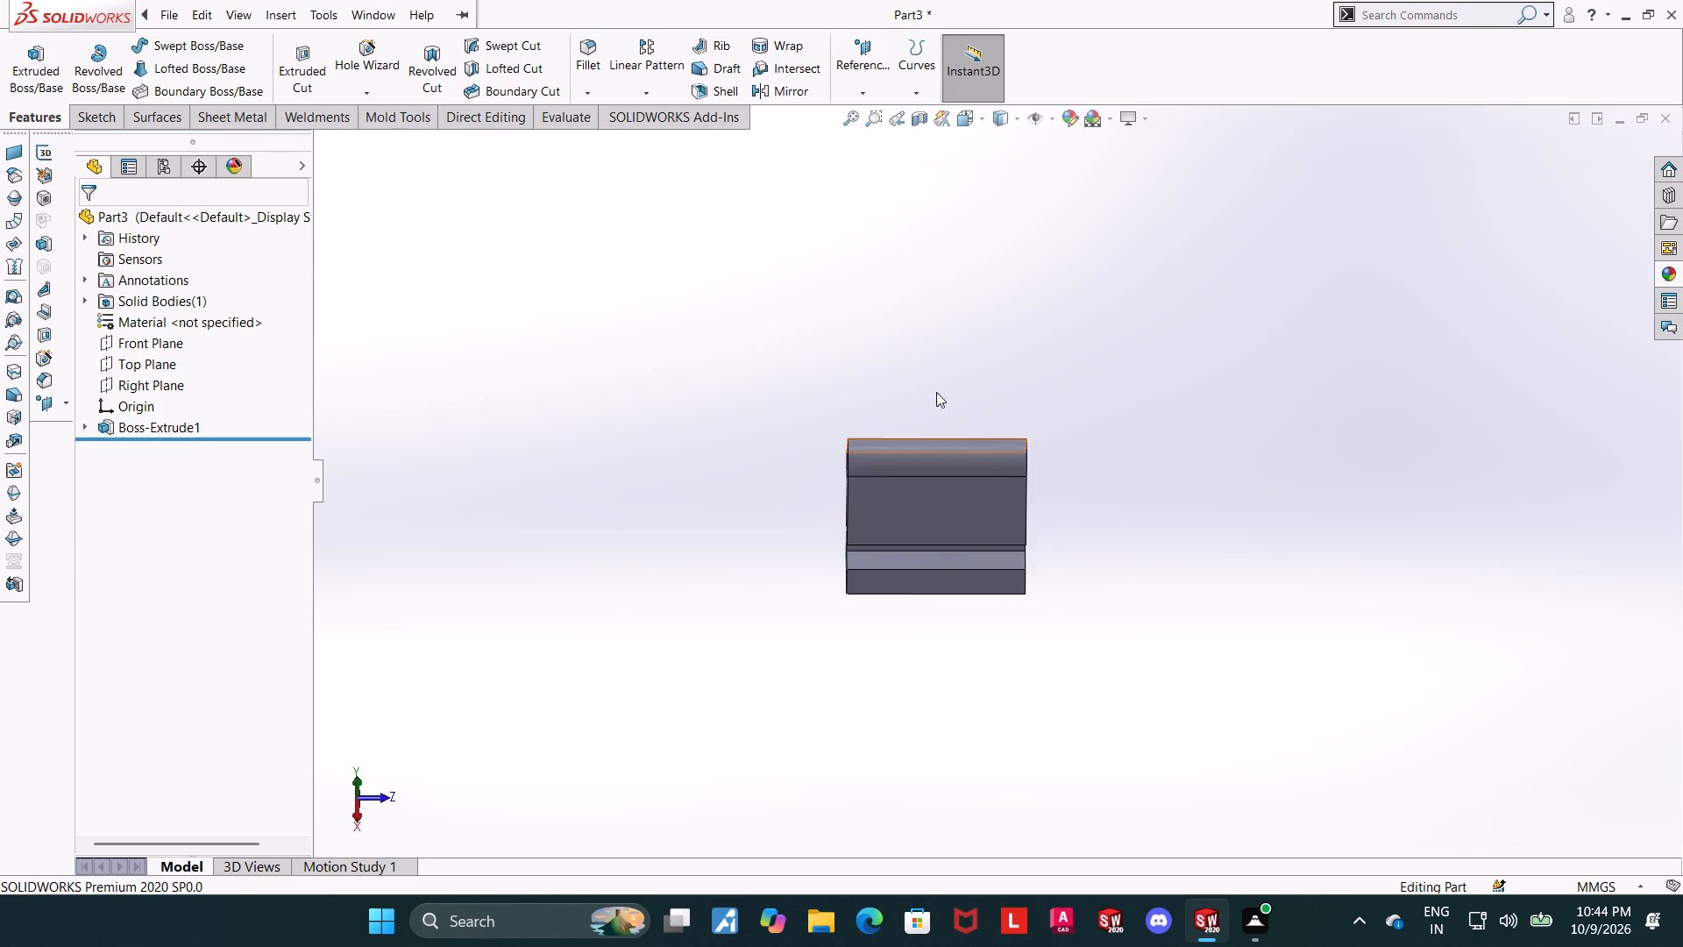
click(941, 492)
click(1009, 442)
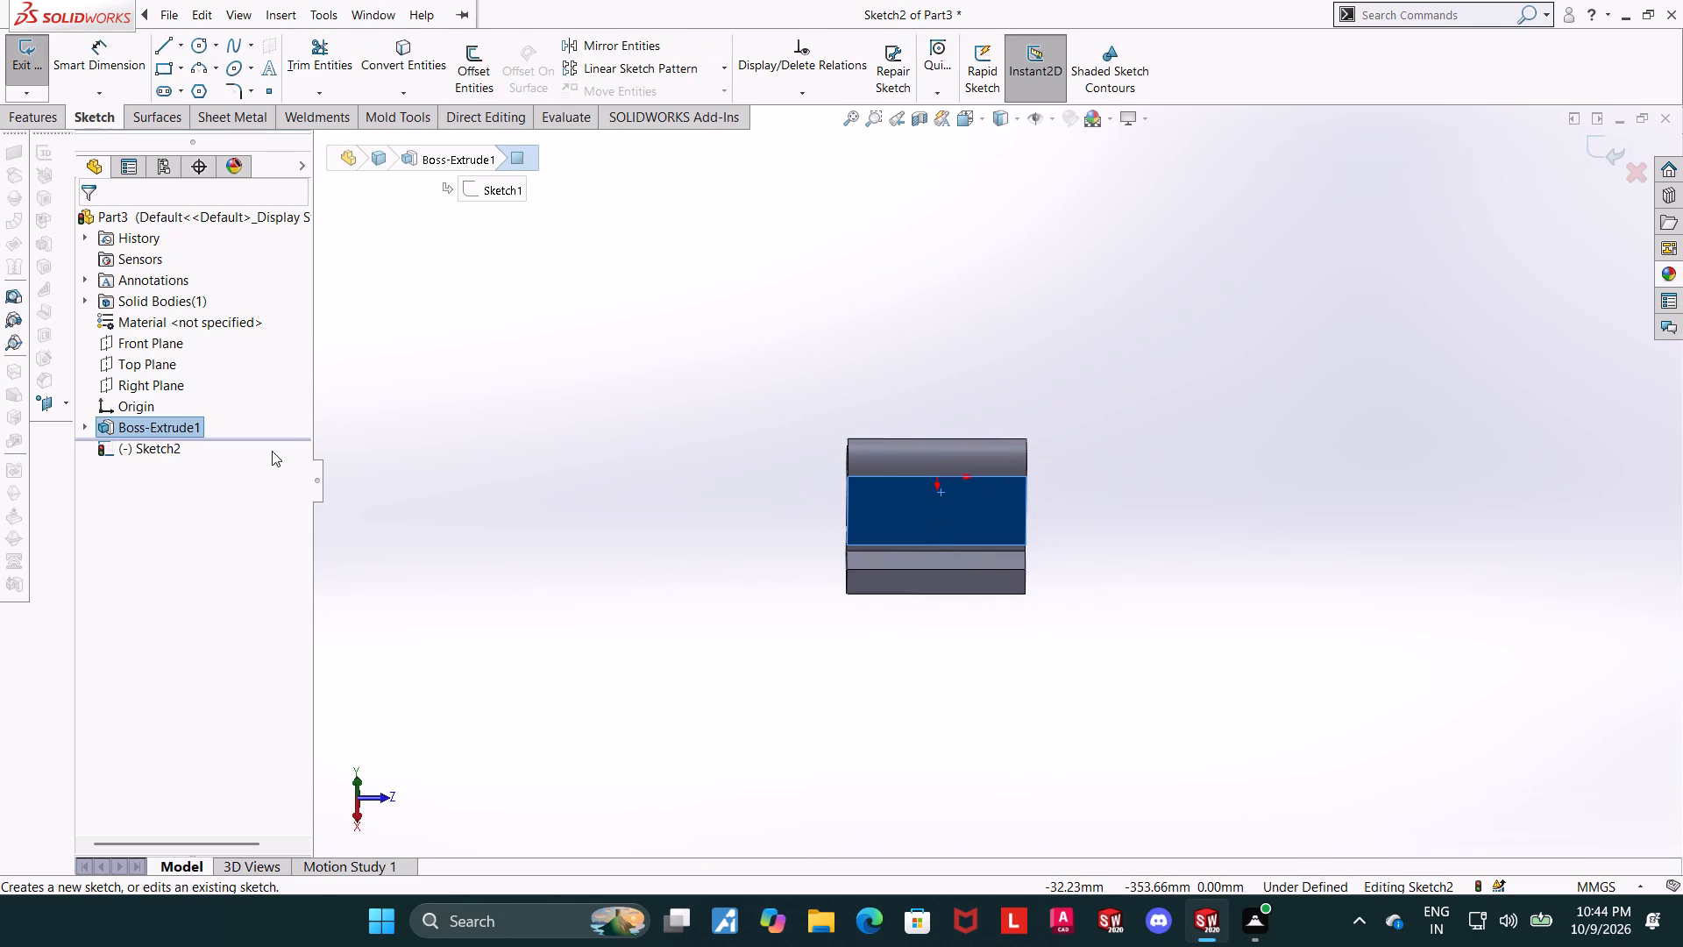
click(147, 451)
click(202, 431)
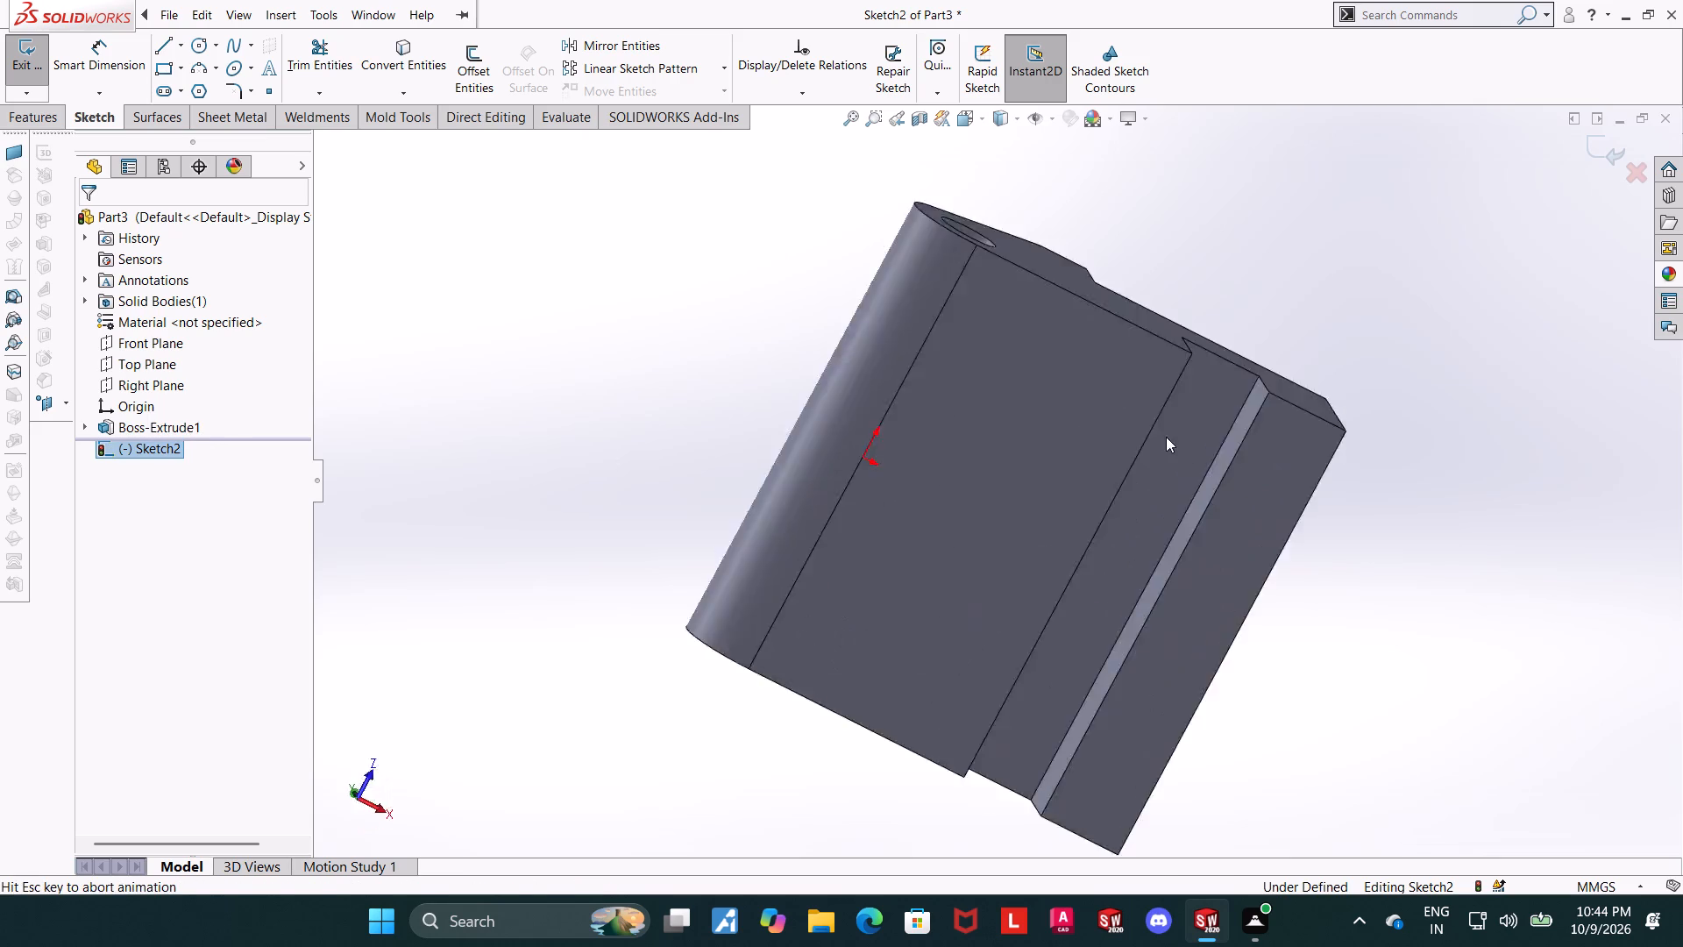
scroll(1002, 451, up, 1)
Sketch a corner rectangle about 34 by 67 mm on the underside, starting on the rounded end's outer edge and extending inward.
click(168, 67)
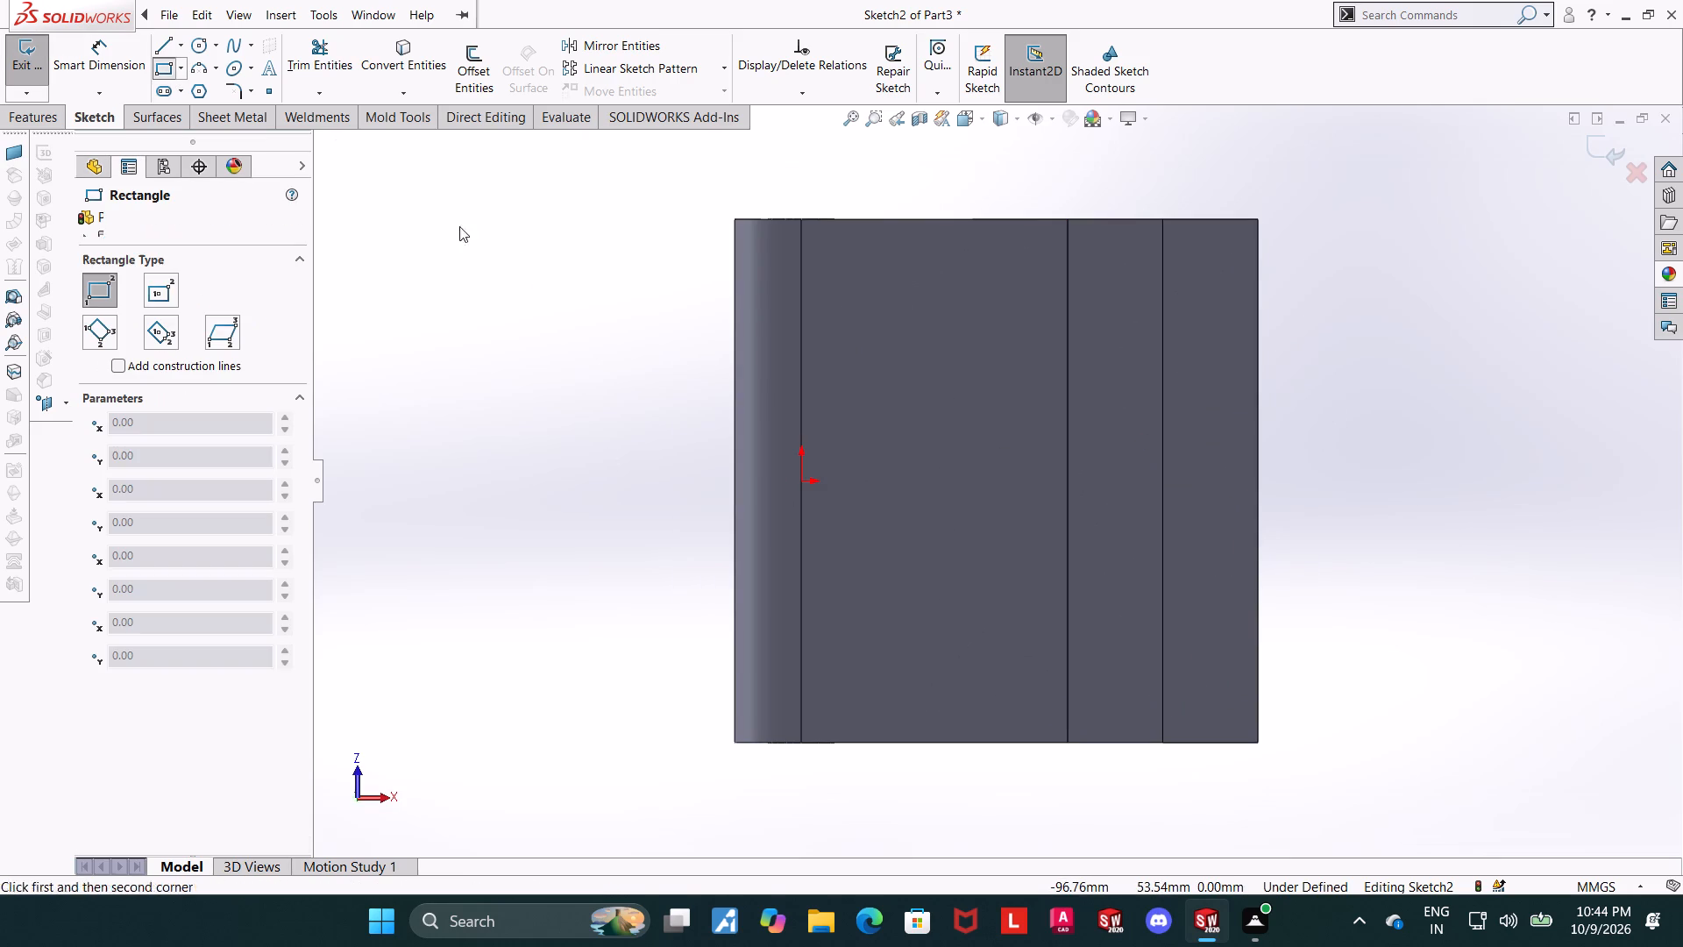
click(732, 303)
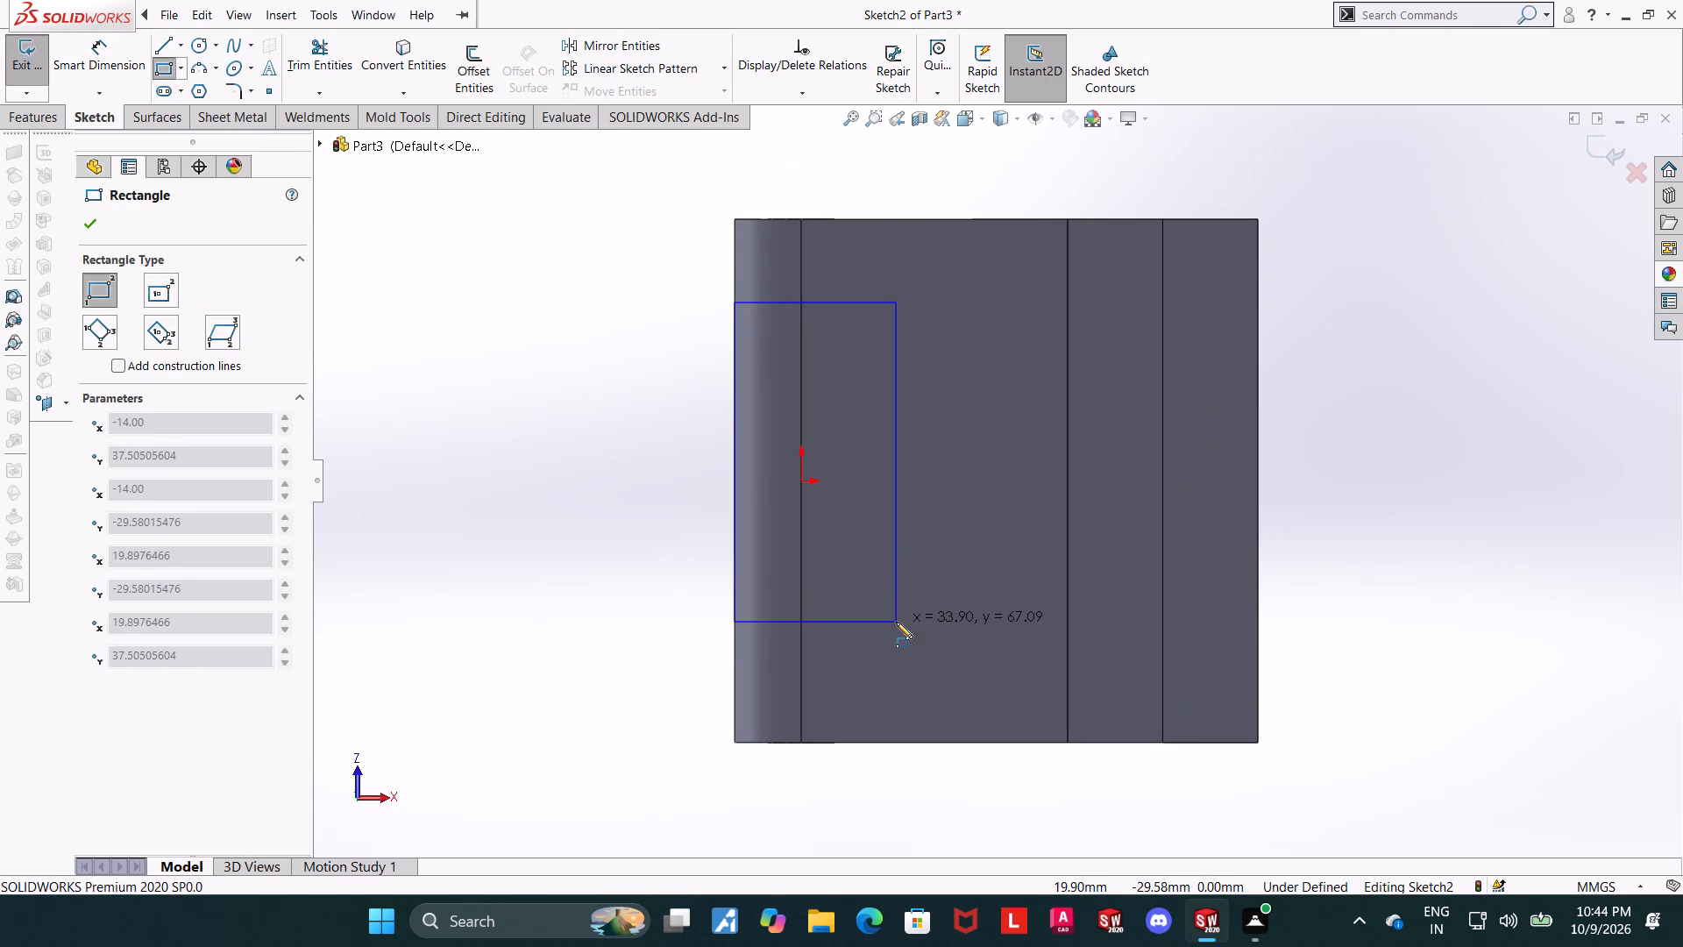
click(896, 622)
key(Escape)
key(Escape)
key(Escape)
key(Escape)
key(Escape)
key(Escape)
key(Escape)
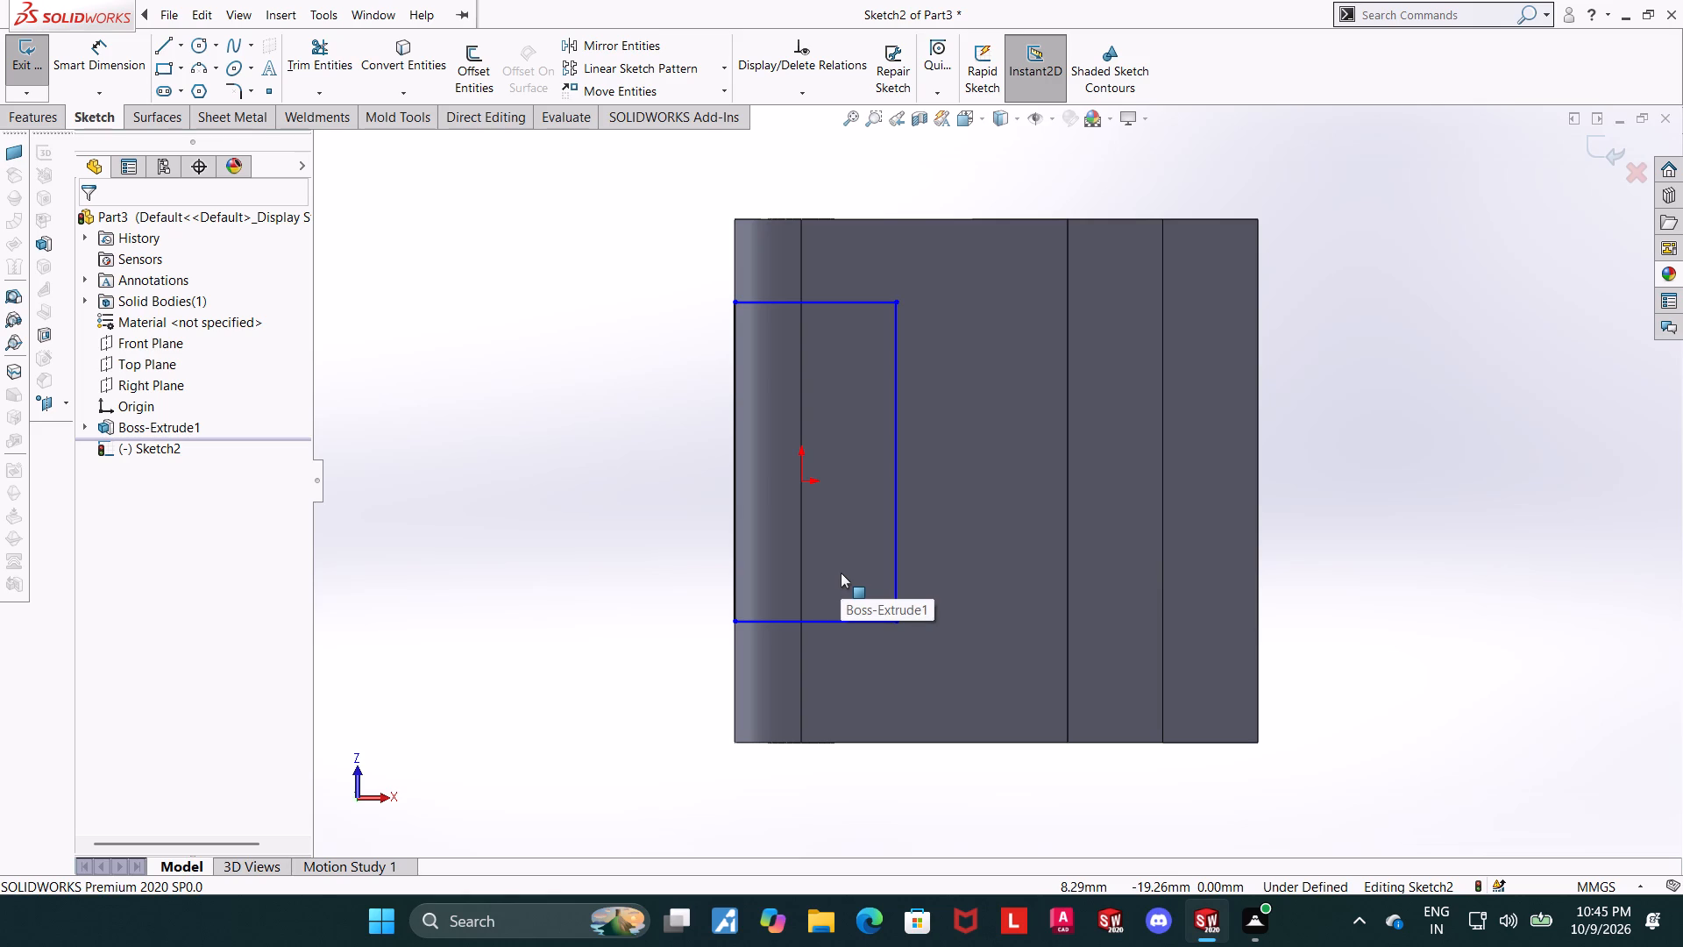
key(Escape)
scroll(841, 570, up, 1)
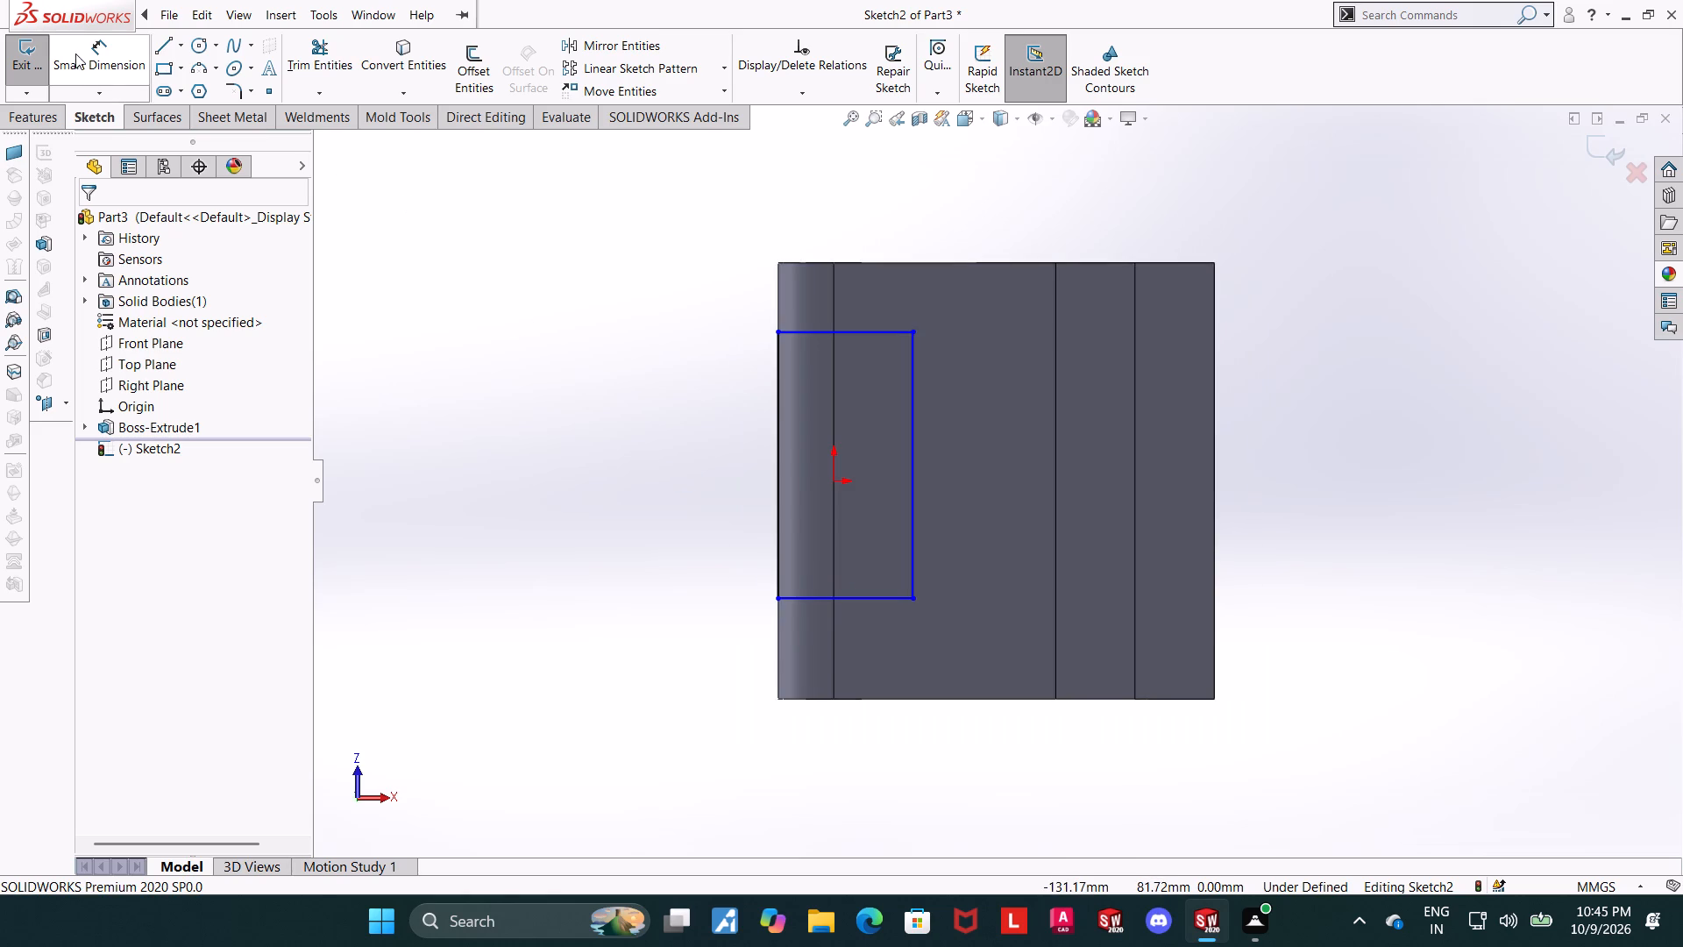
Dimension the rectangle's +Z short side 16 mm from the part's adjacent side edge.
click(75, 53)
click(824, 332)
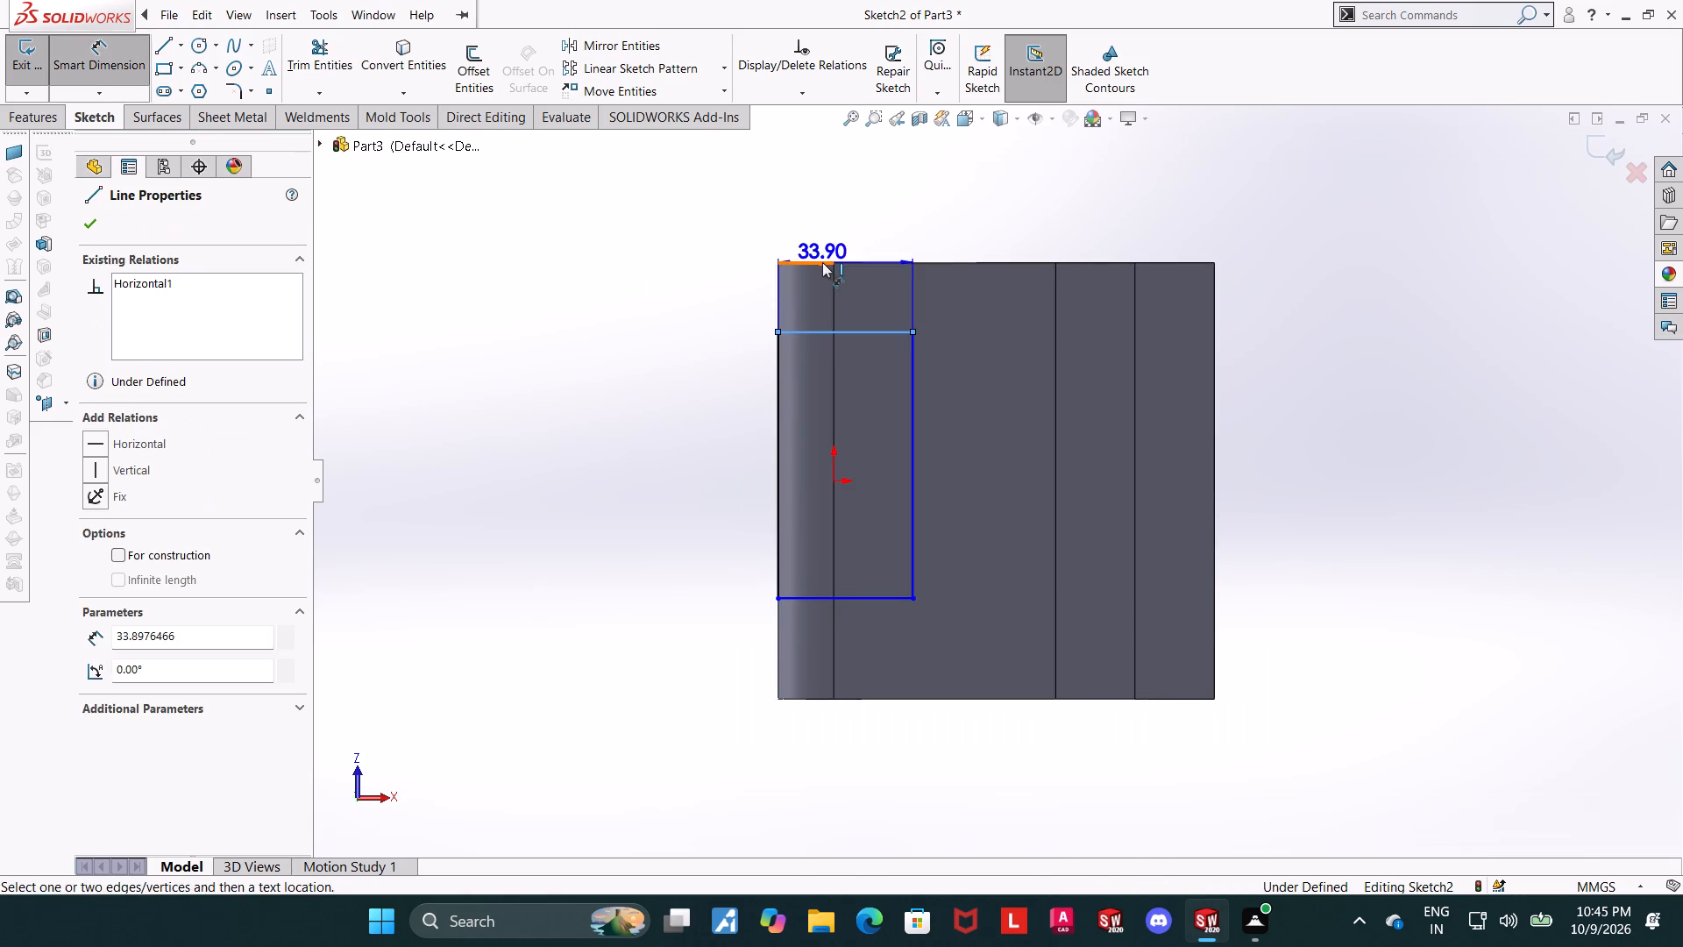
click(822, 262)
click(730, 278)
text(16)
key(Return)
key(Escape)
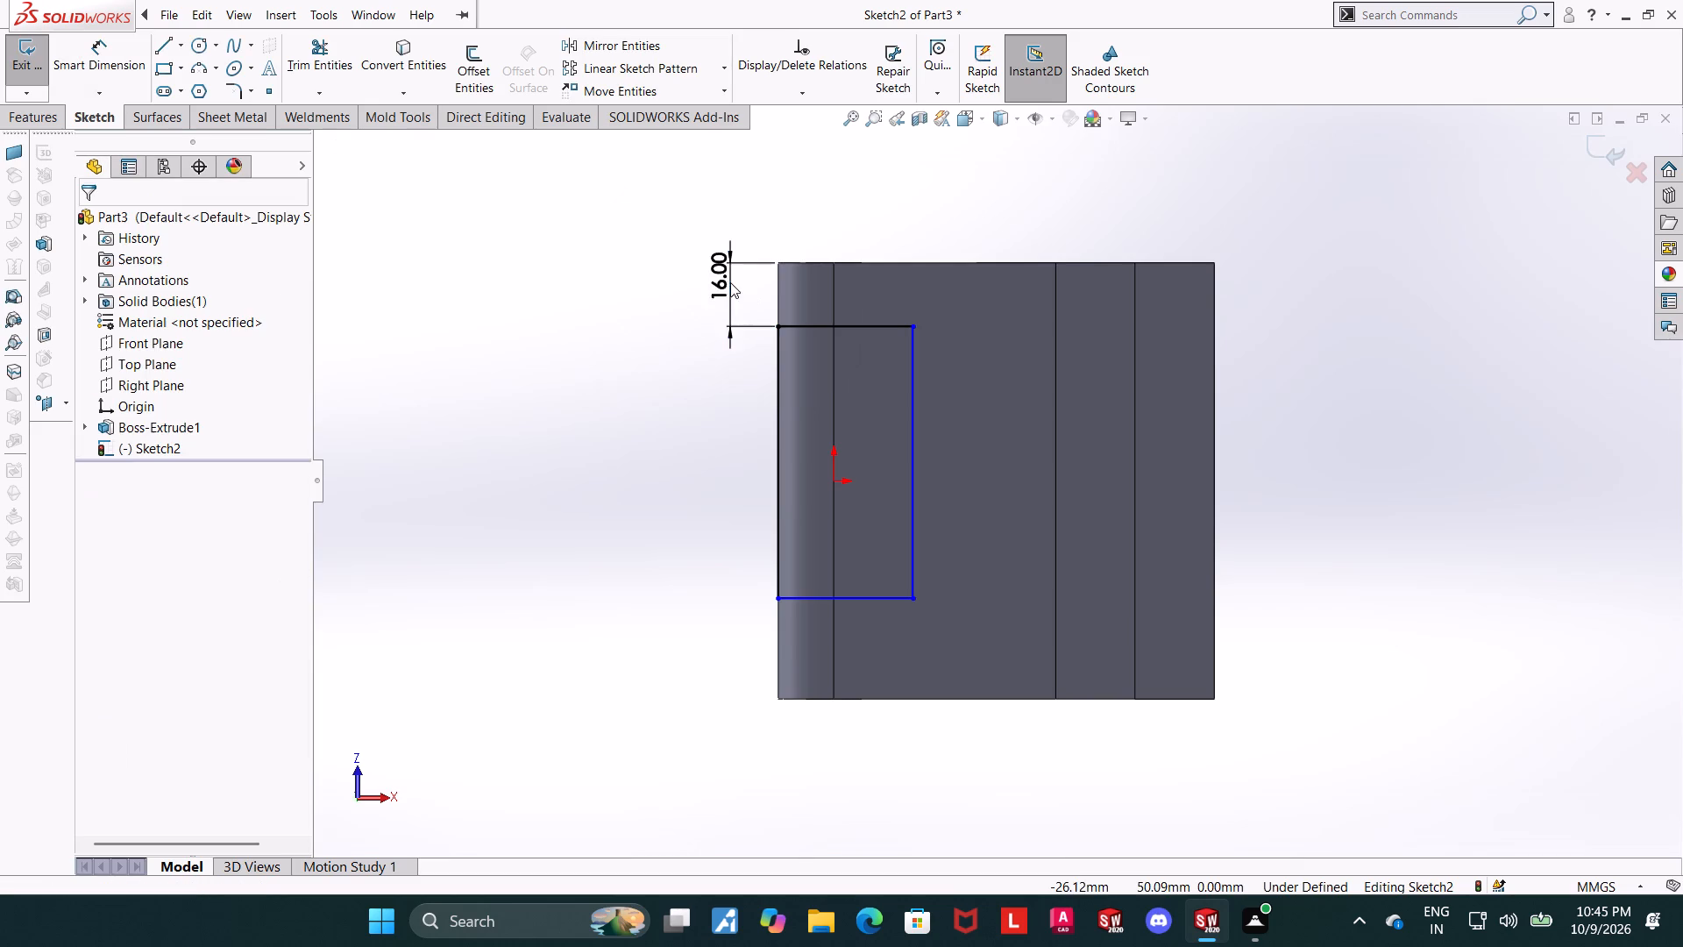
key(Escape)
Dimension the rectangle's opposite, -Z short side 16 mm from the part's other side edge.
click(78, 59)
click(854, 602)
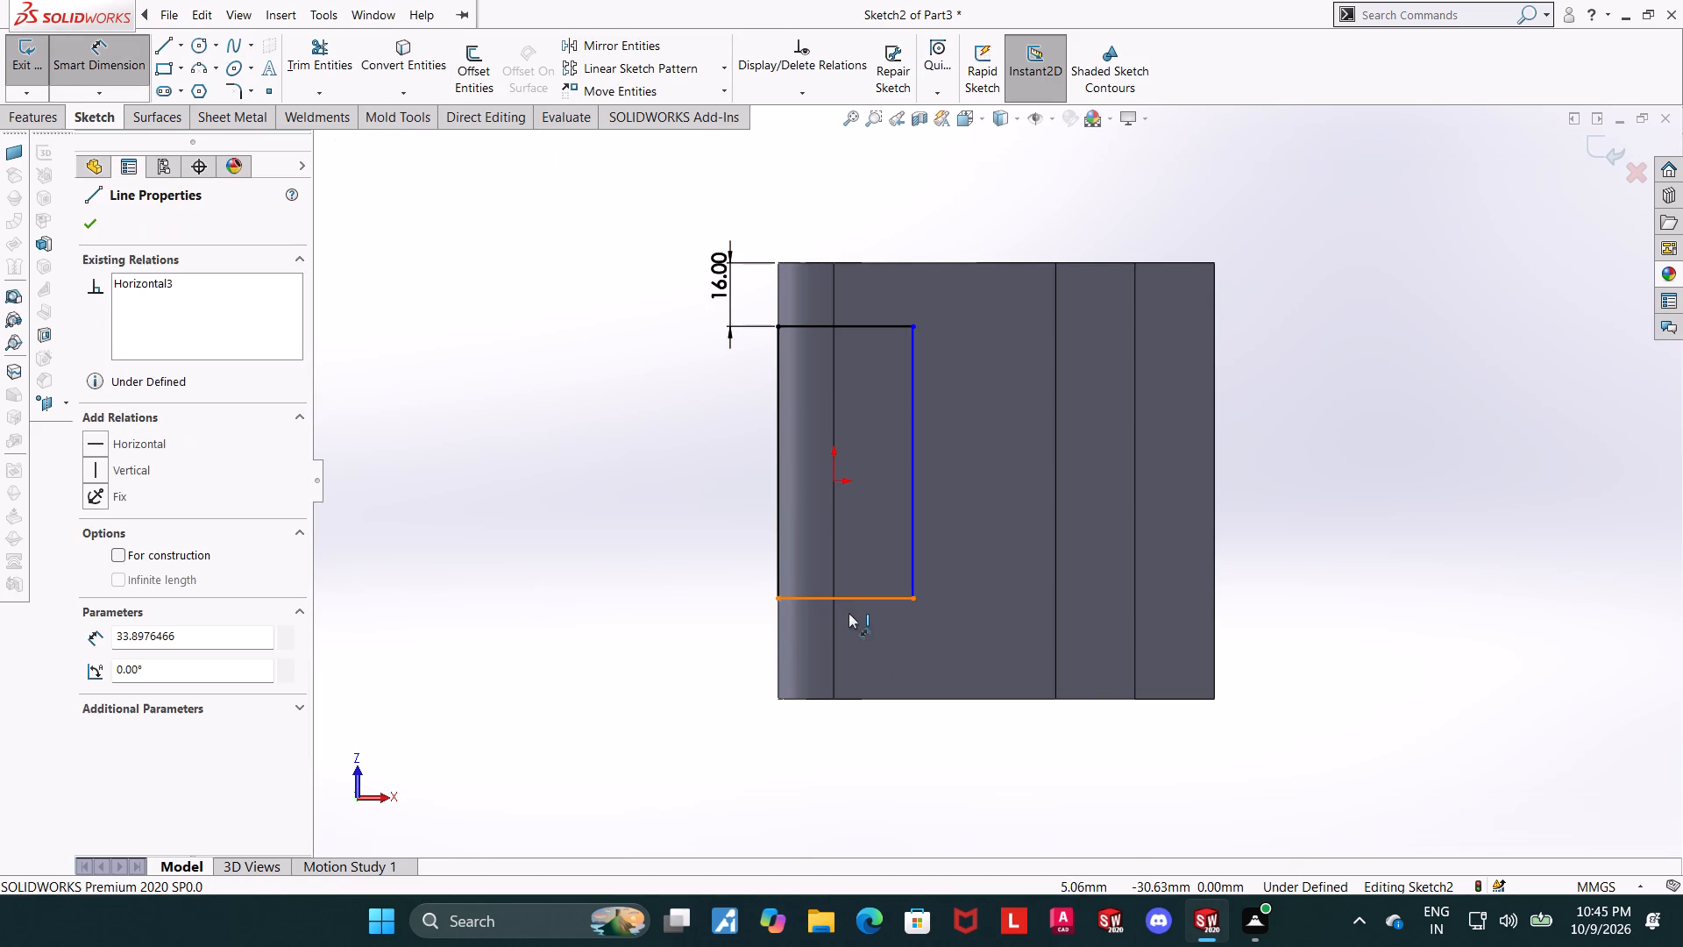
click(852, 701)
click(715, 671)
text(16)
key(Return)
key(Escape)
key(Escape)
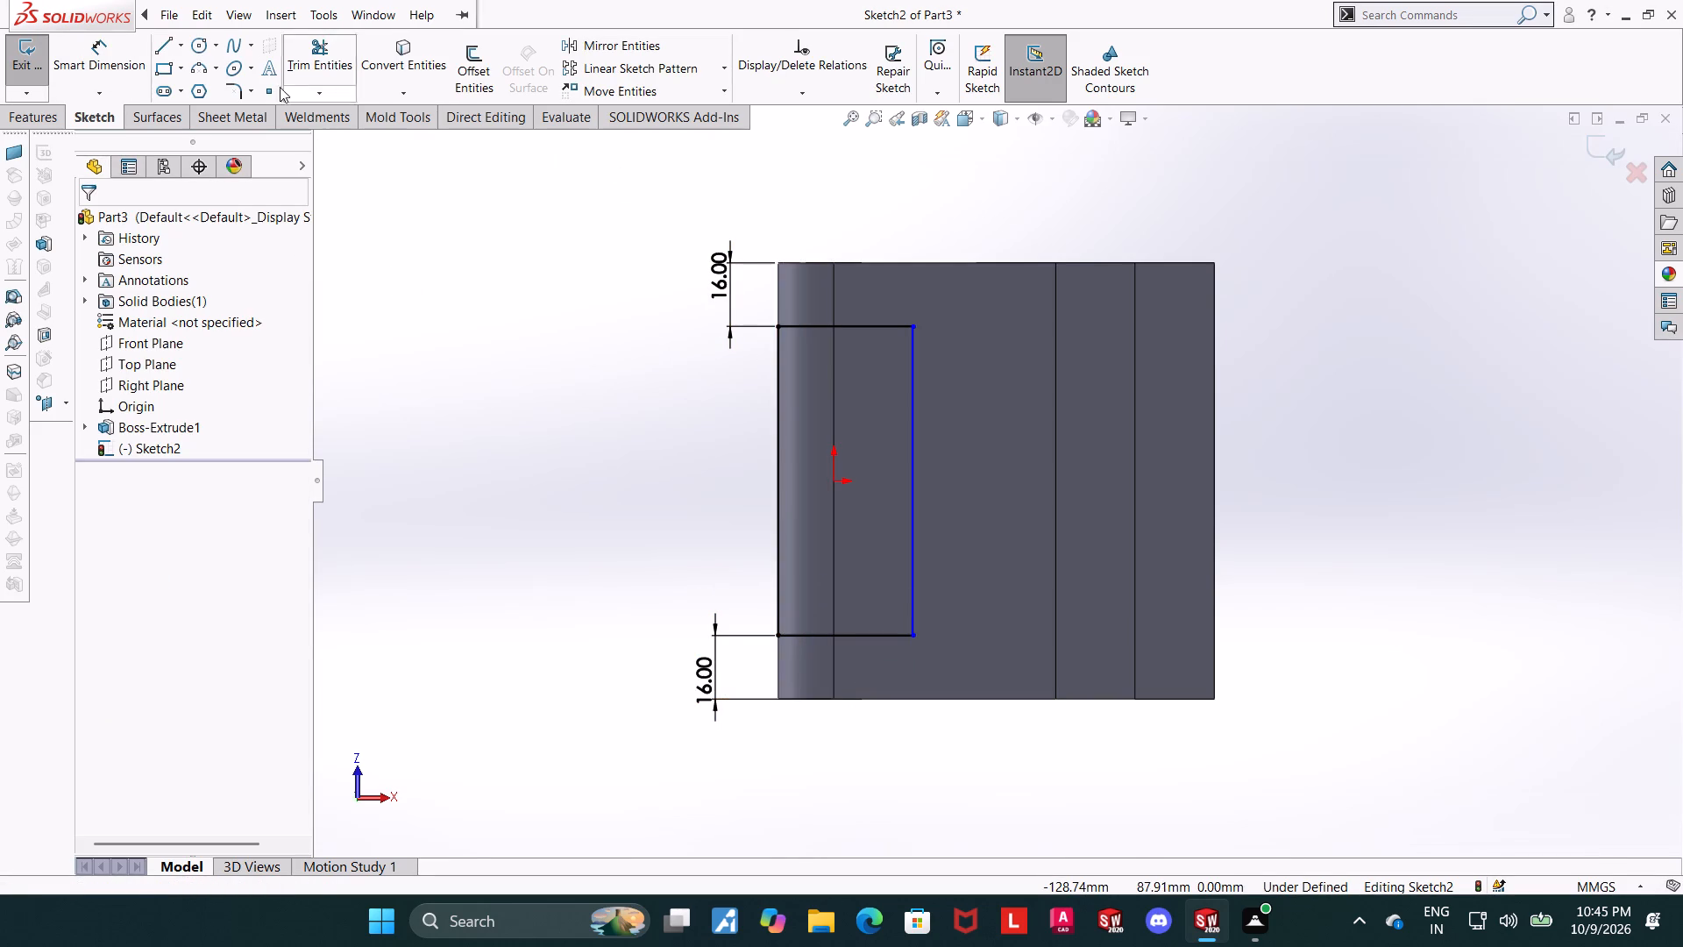
Dimension the rectangle's inner long side 14 mm from the tangent edge line where the rounded end meets the flat underside.
click(124, 46)
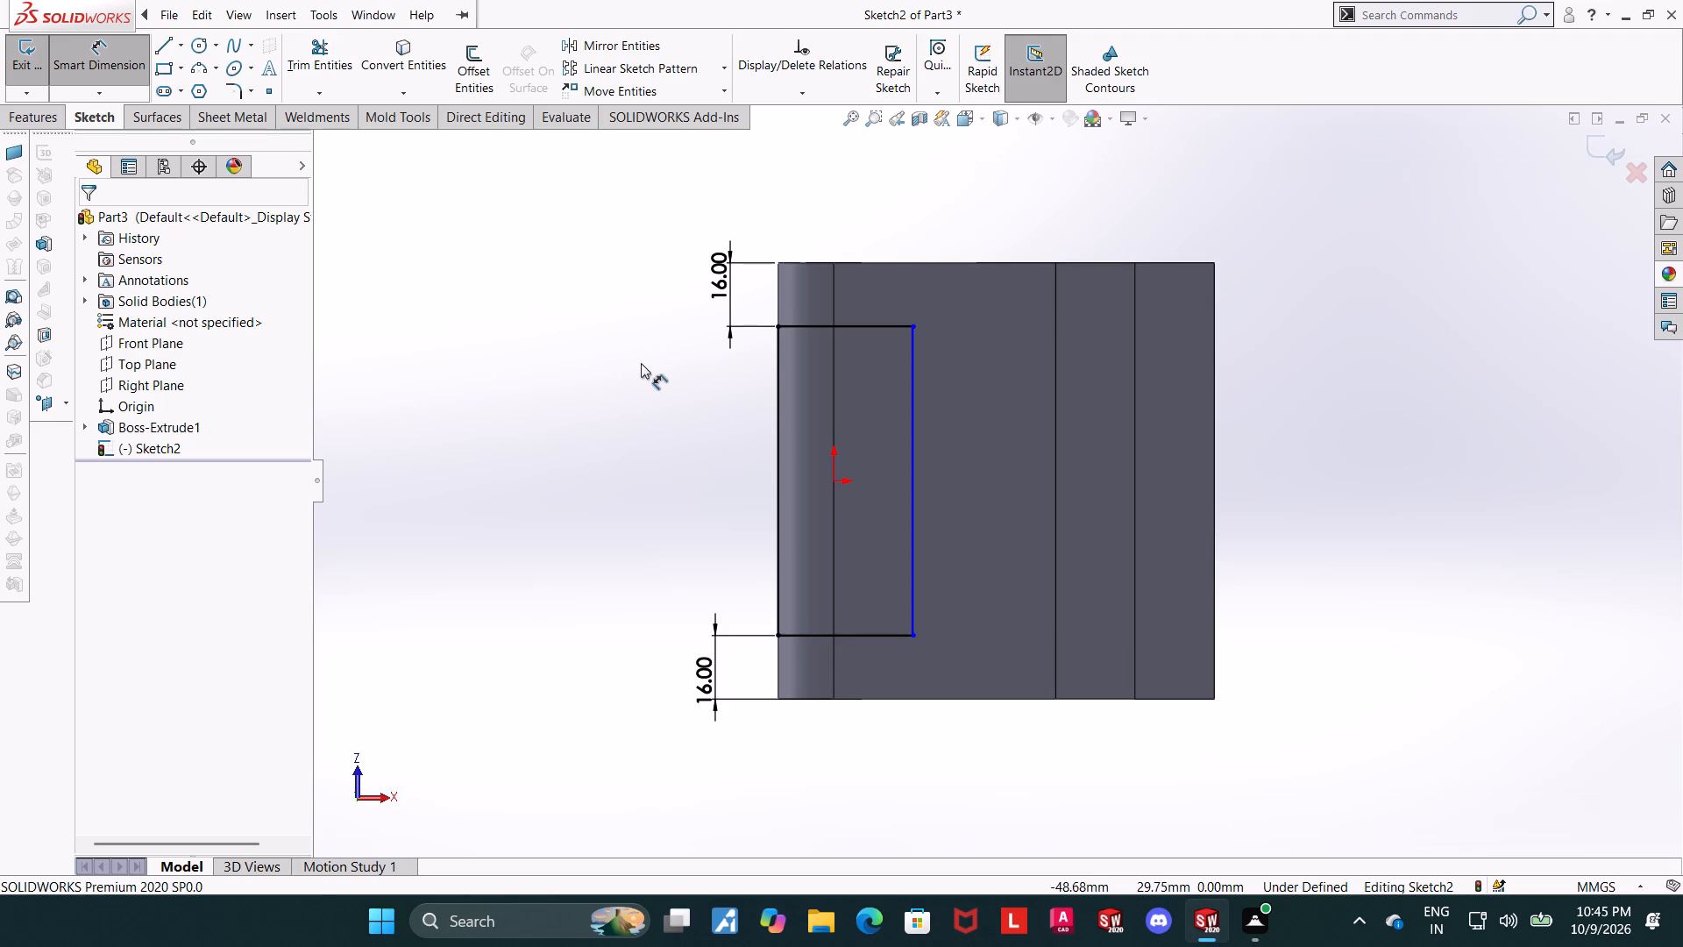
click(915, 488)
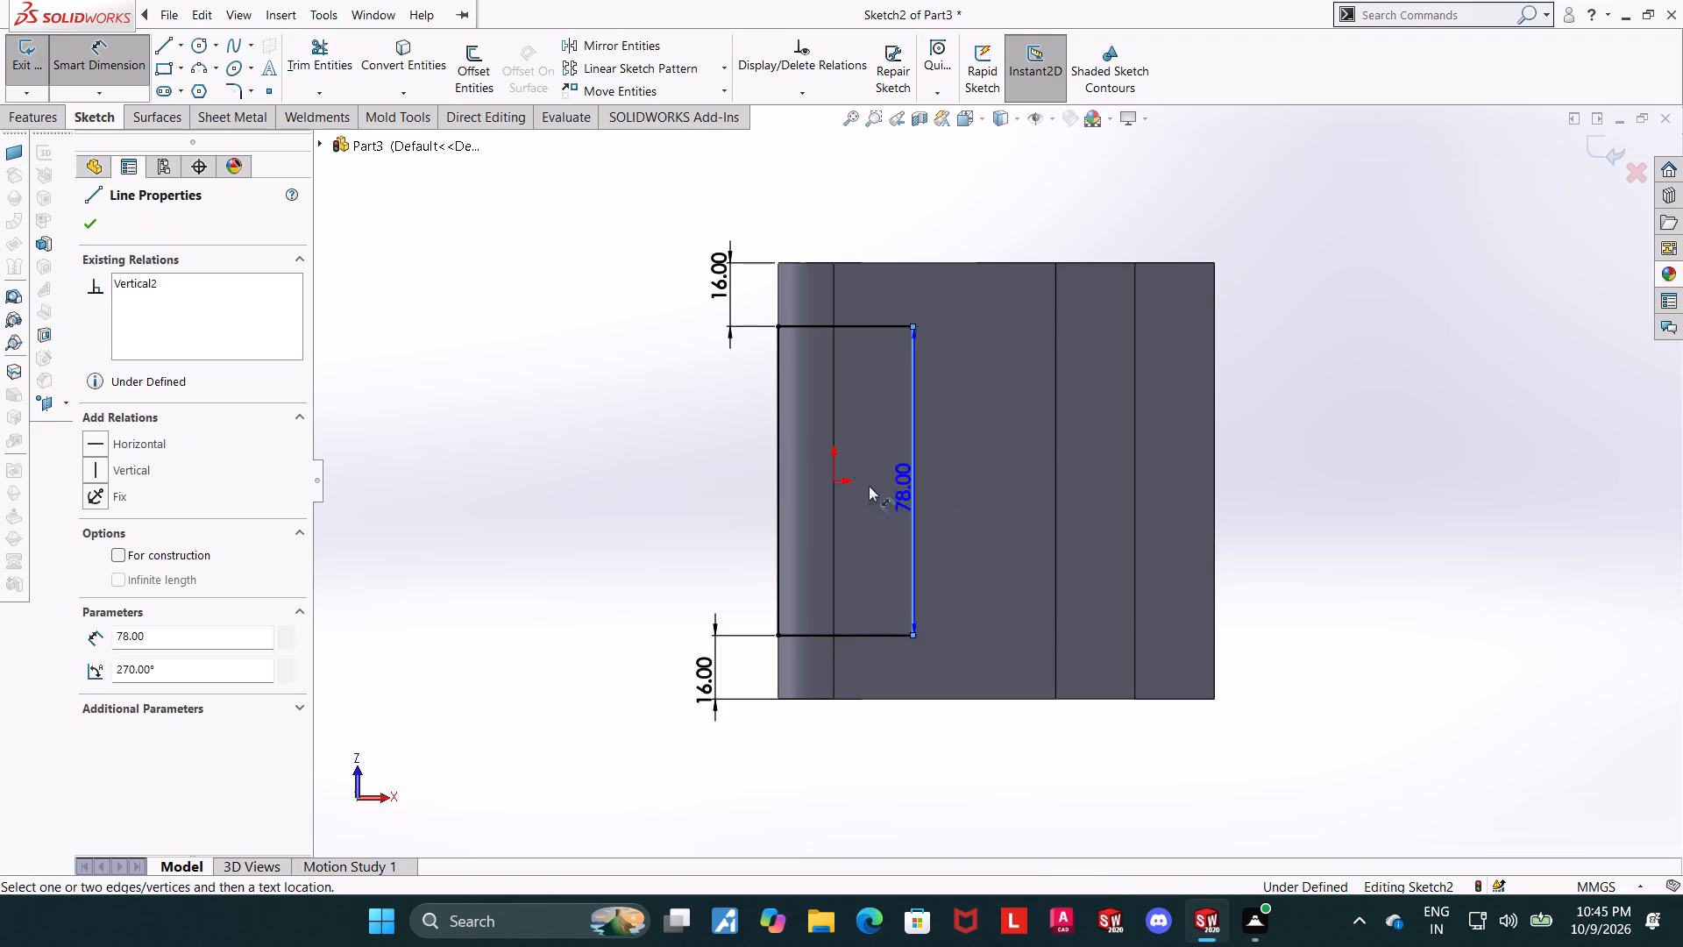
click(831, 493)
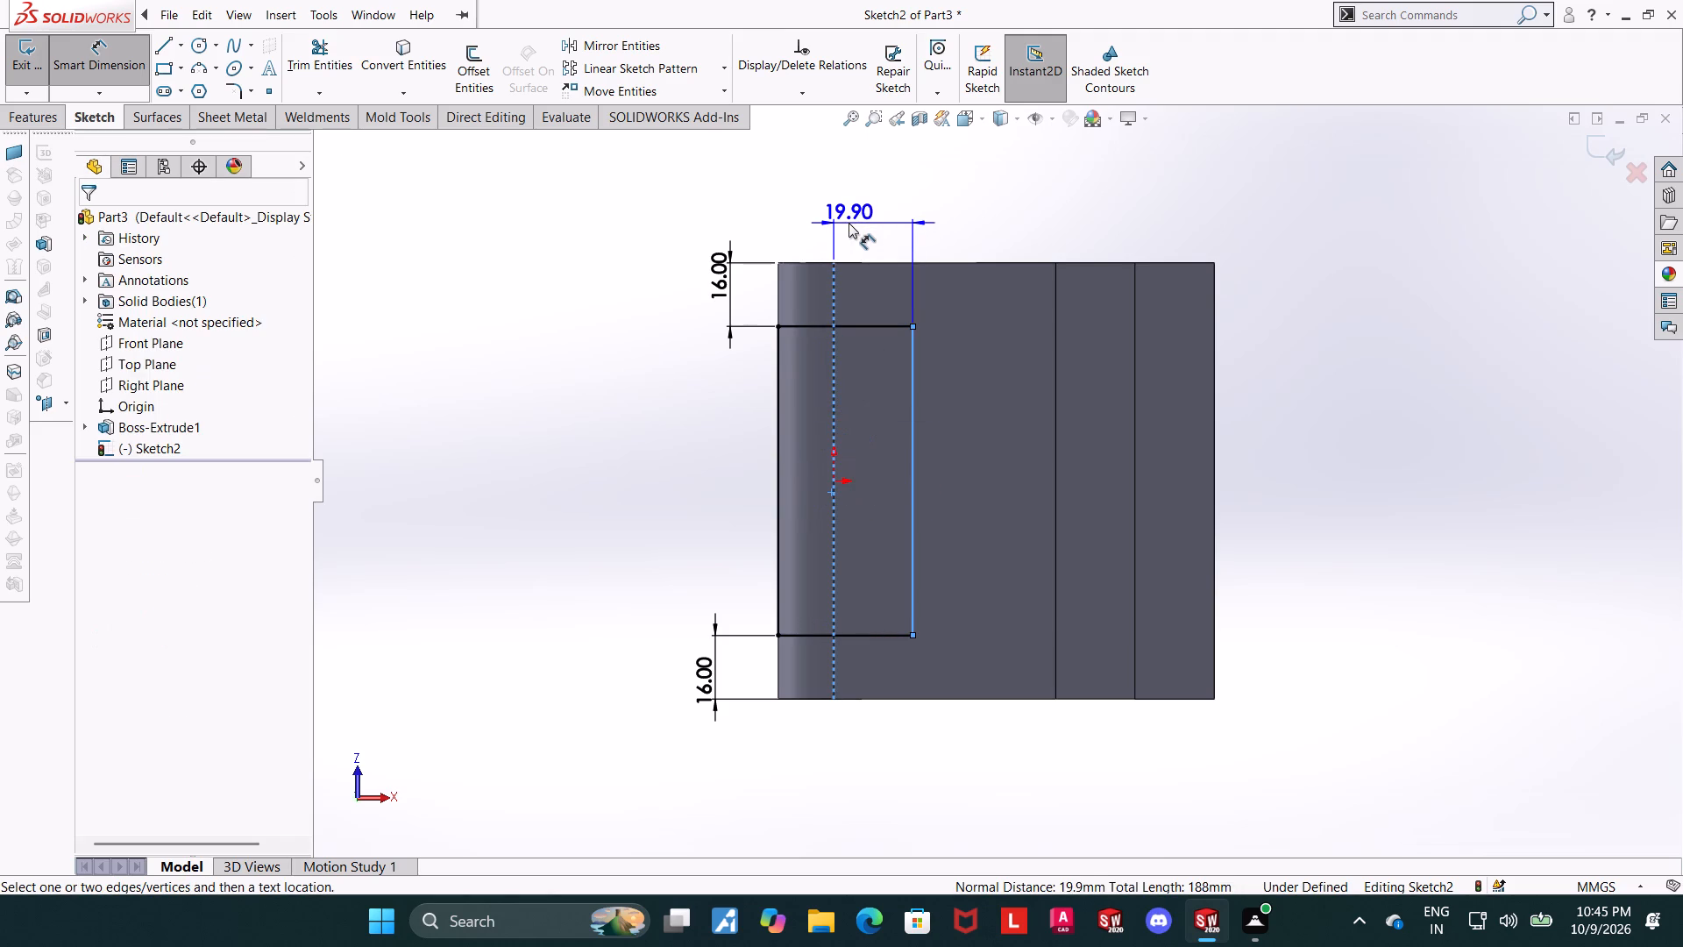
click(849, 223)
text(14)
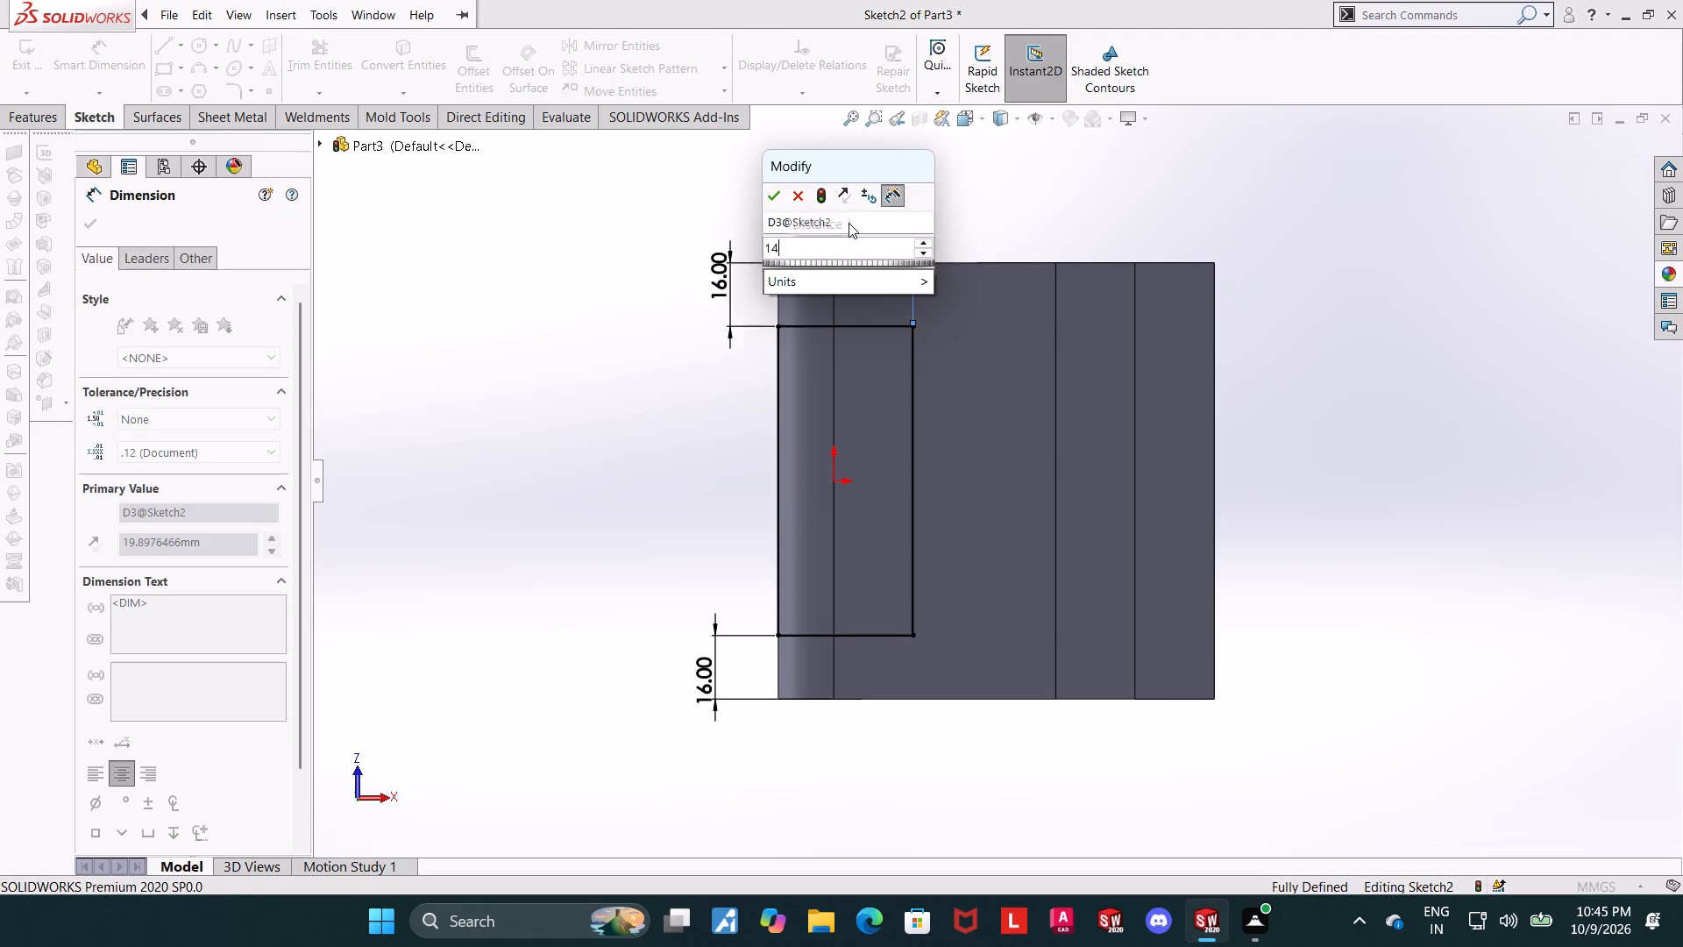
key(Return)
scroll(891, 182, up, 1)
middle_drag(891, 182, 913, 516)
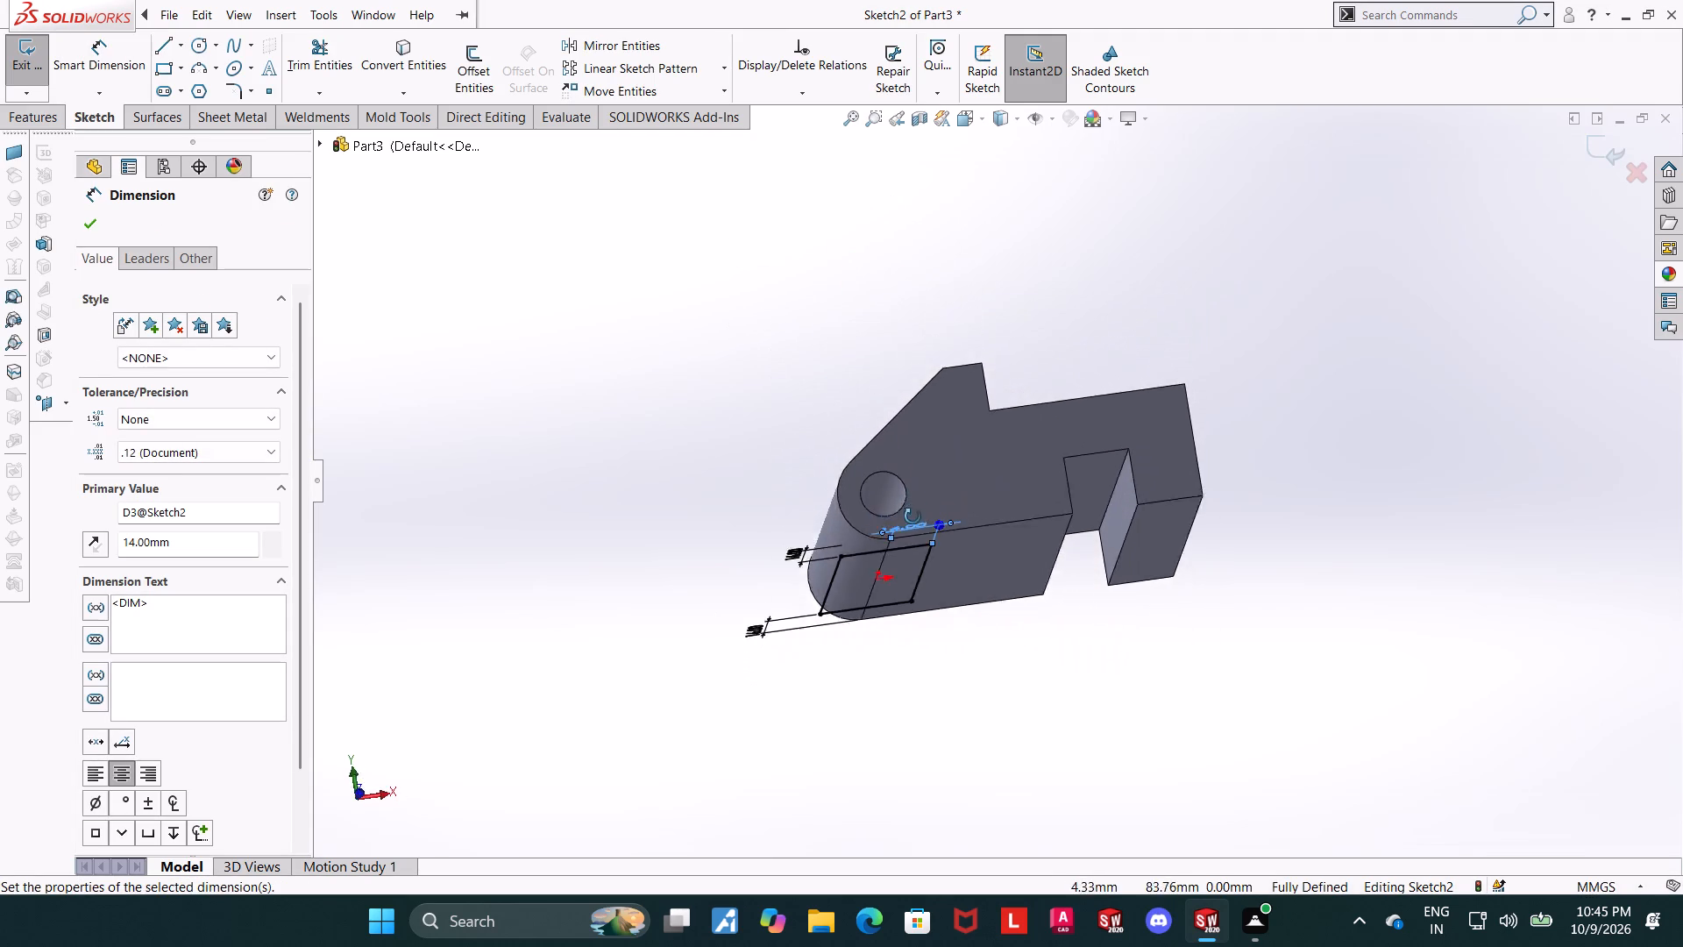
middle_drag(913, 516, 939, 471)
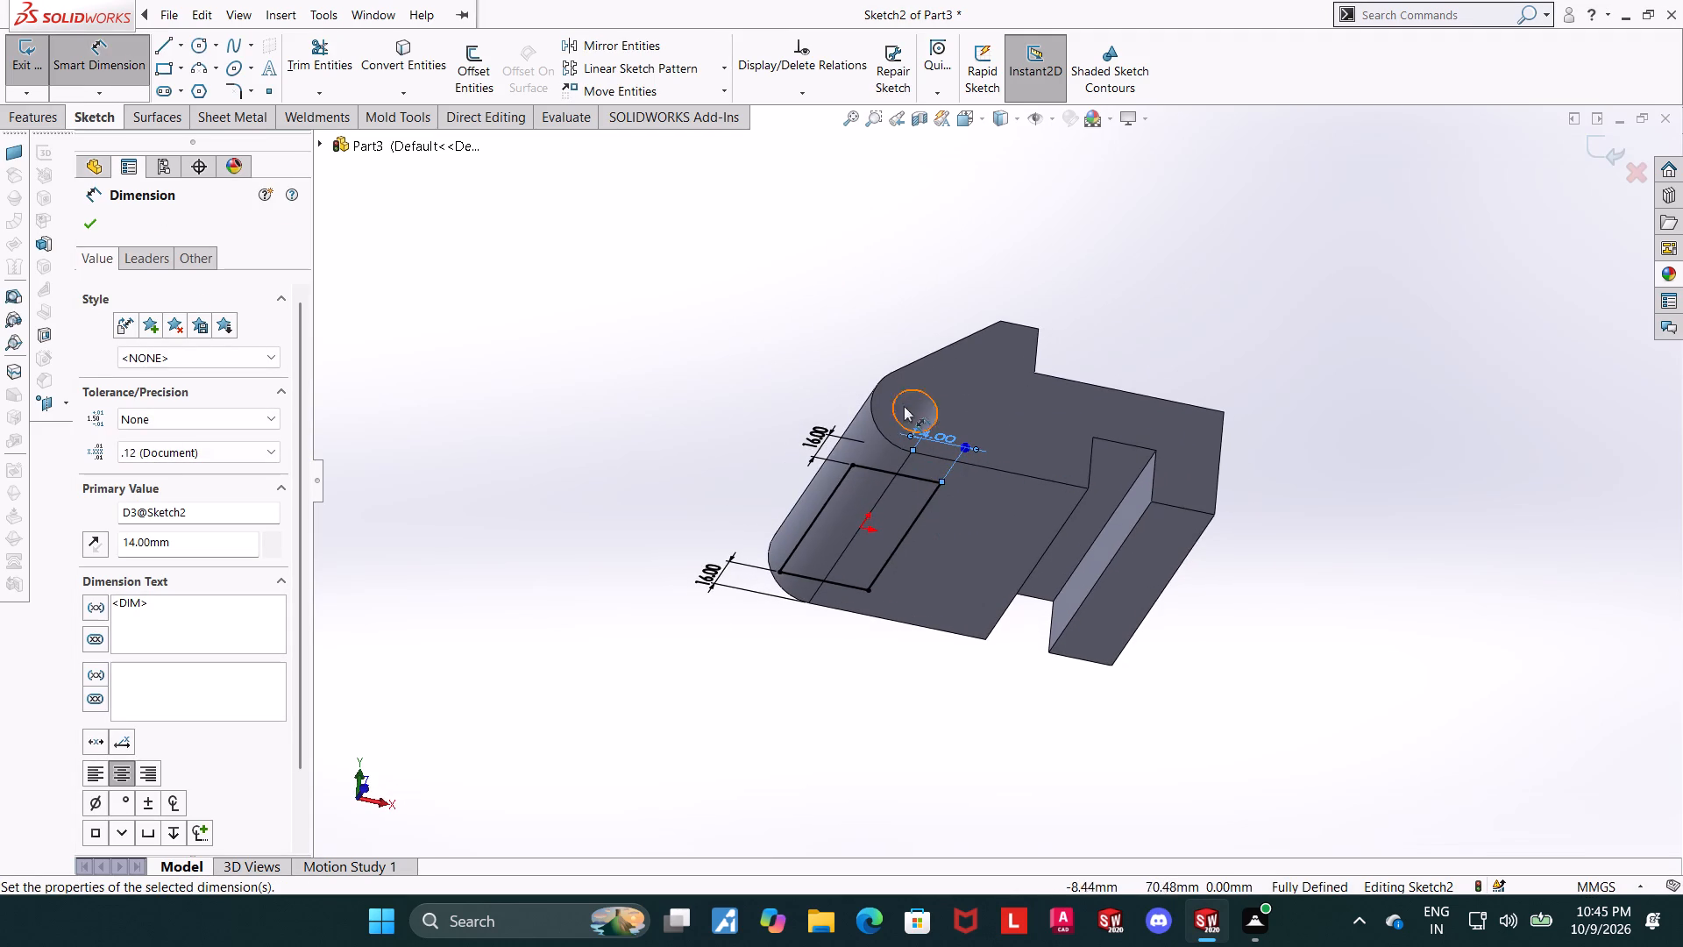
middle_drag(955, 324, 962, 391)
Check the distance between the rectangle's outer long side and the rounded end's tangent edge line, without keeping a dimension.
click(971, 116)
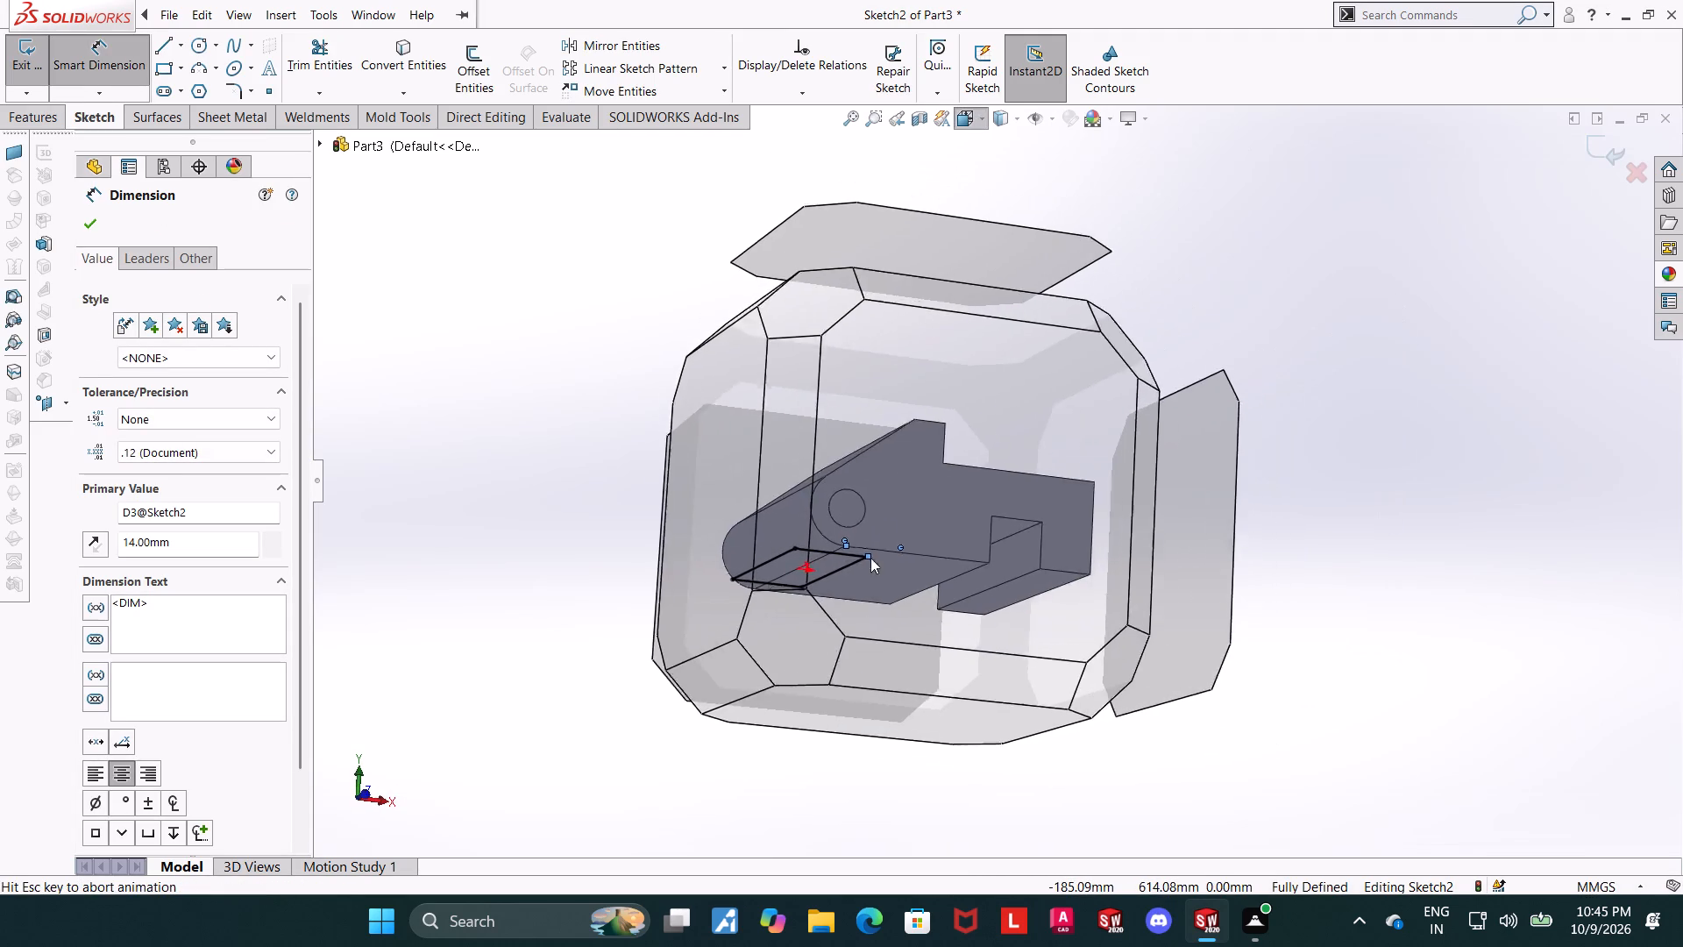
middle_drag(787, 680, 789, 462)
click(760, 604)
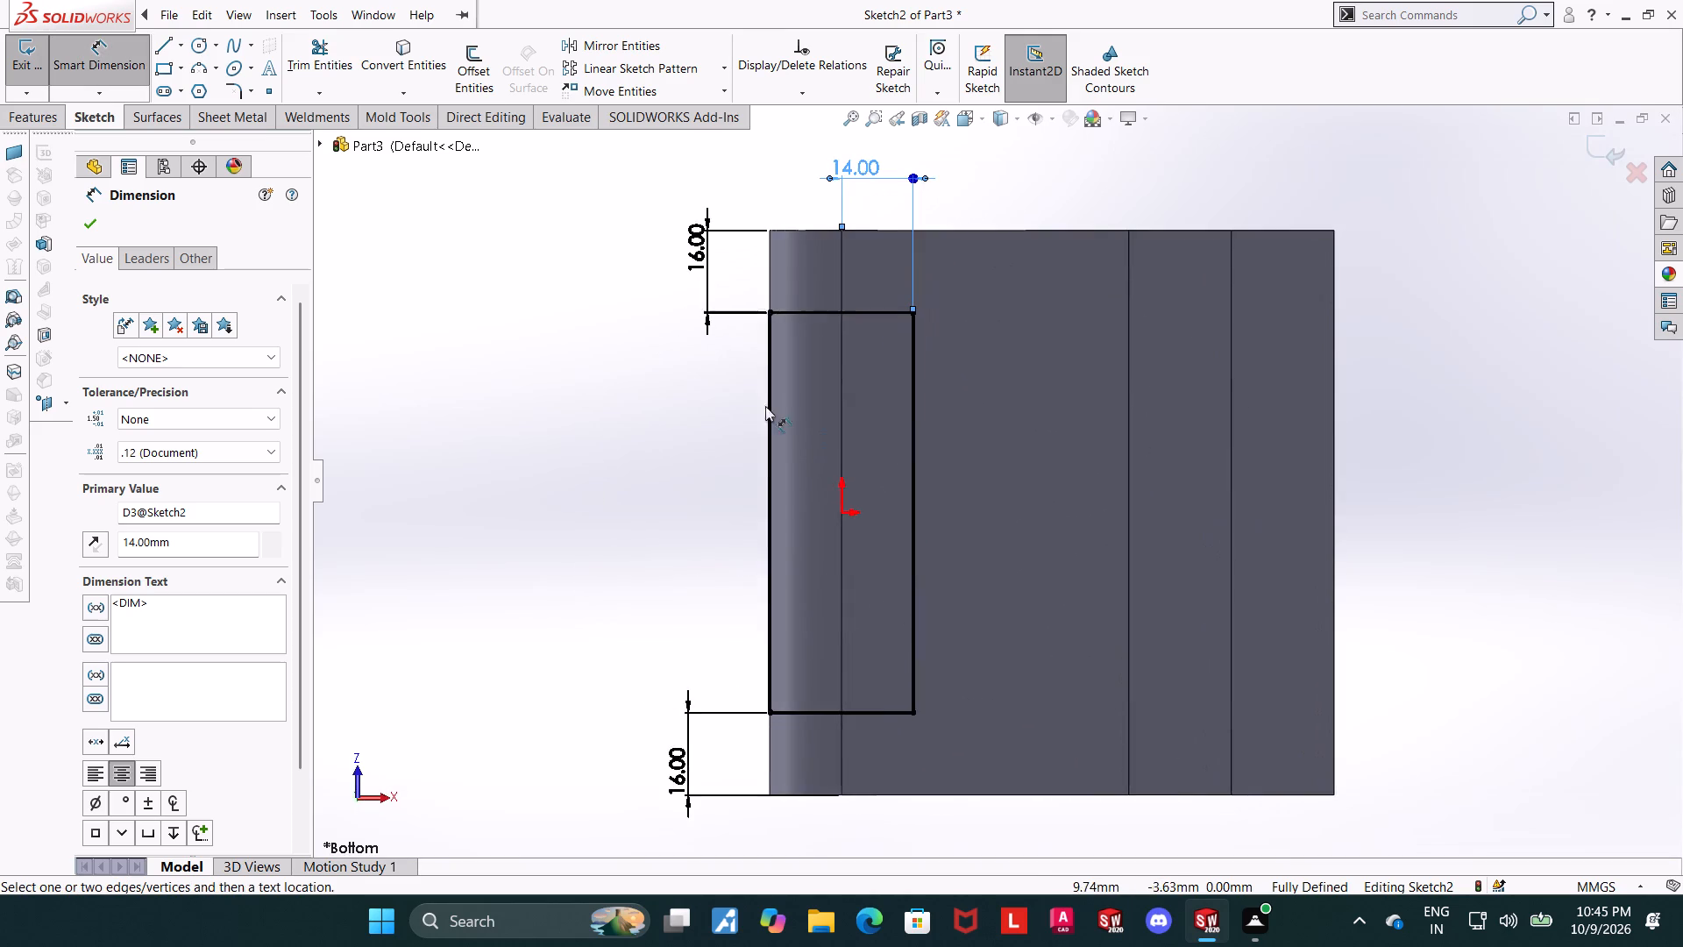
click(841, 425)
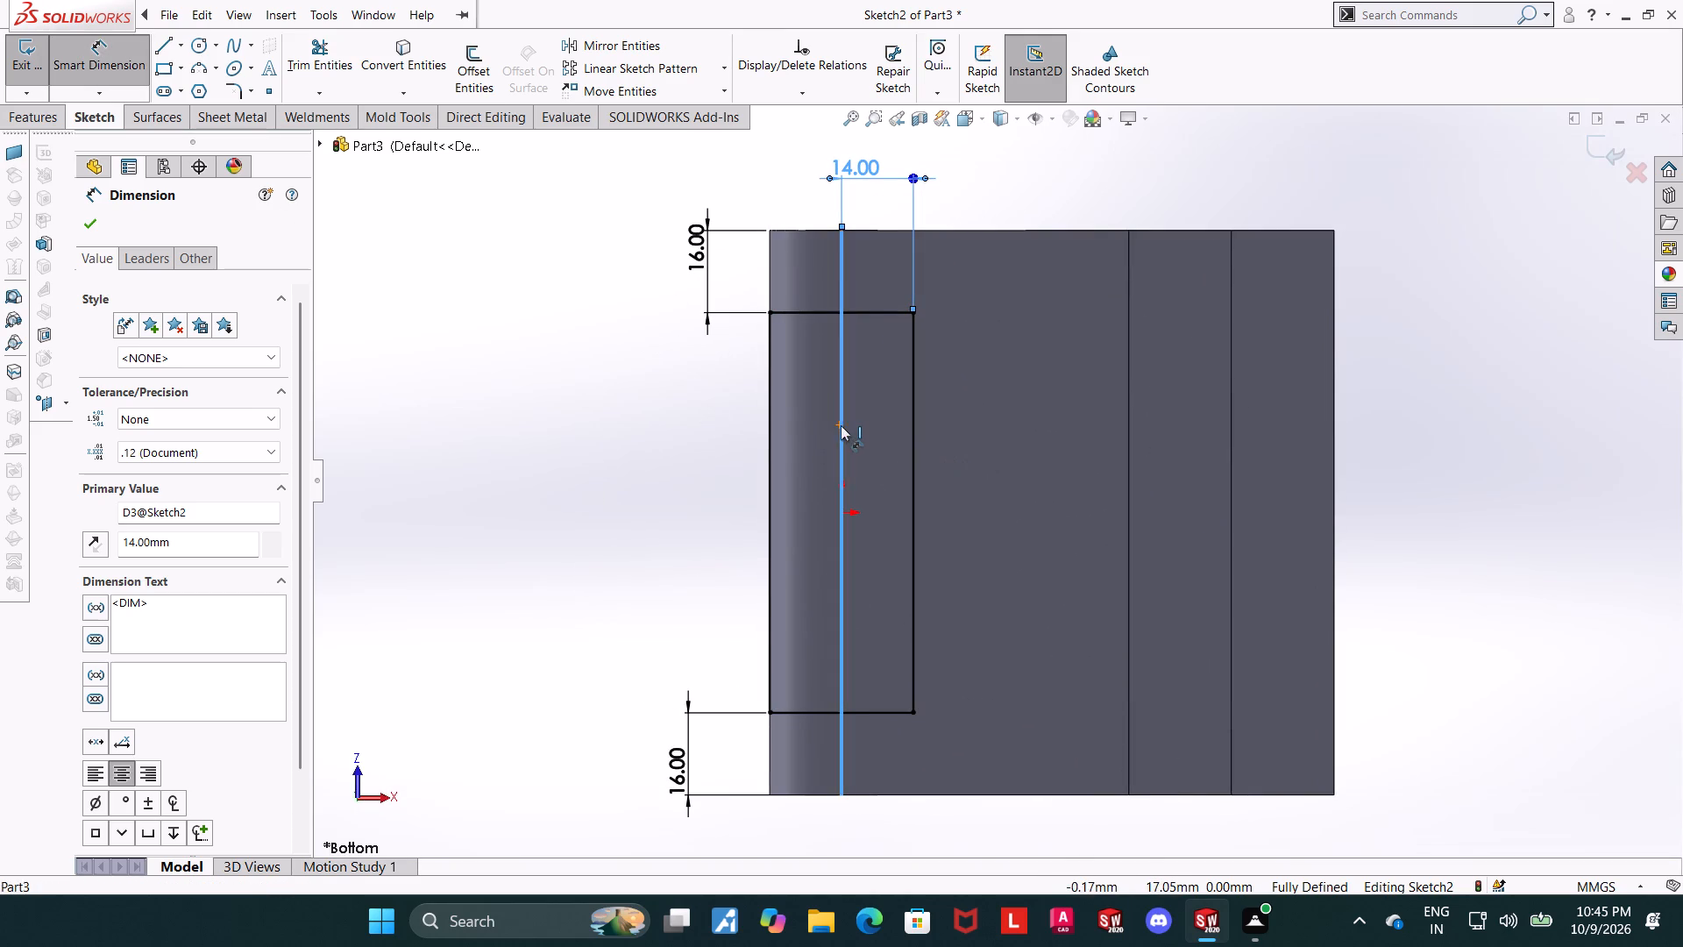
click(773, 419)
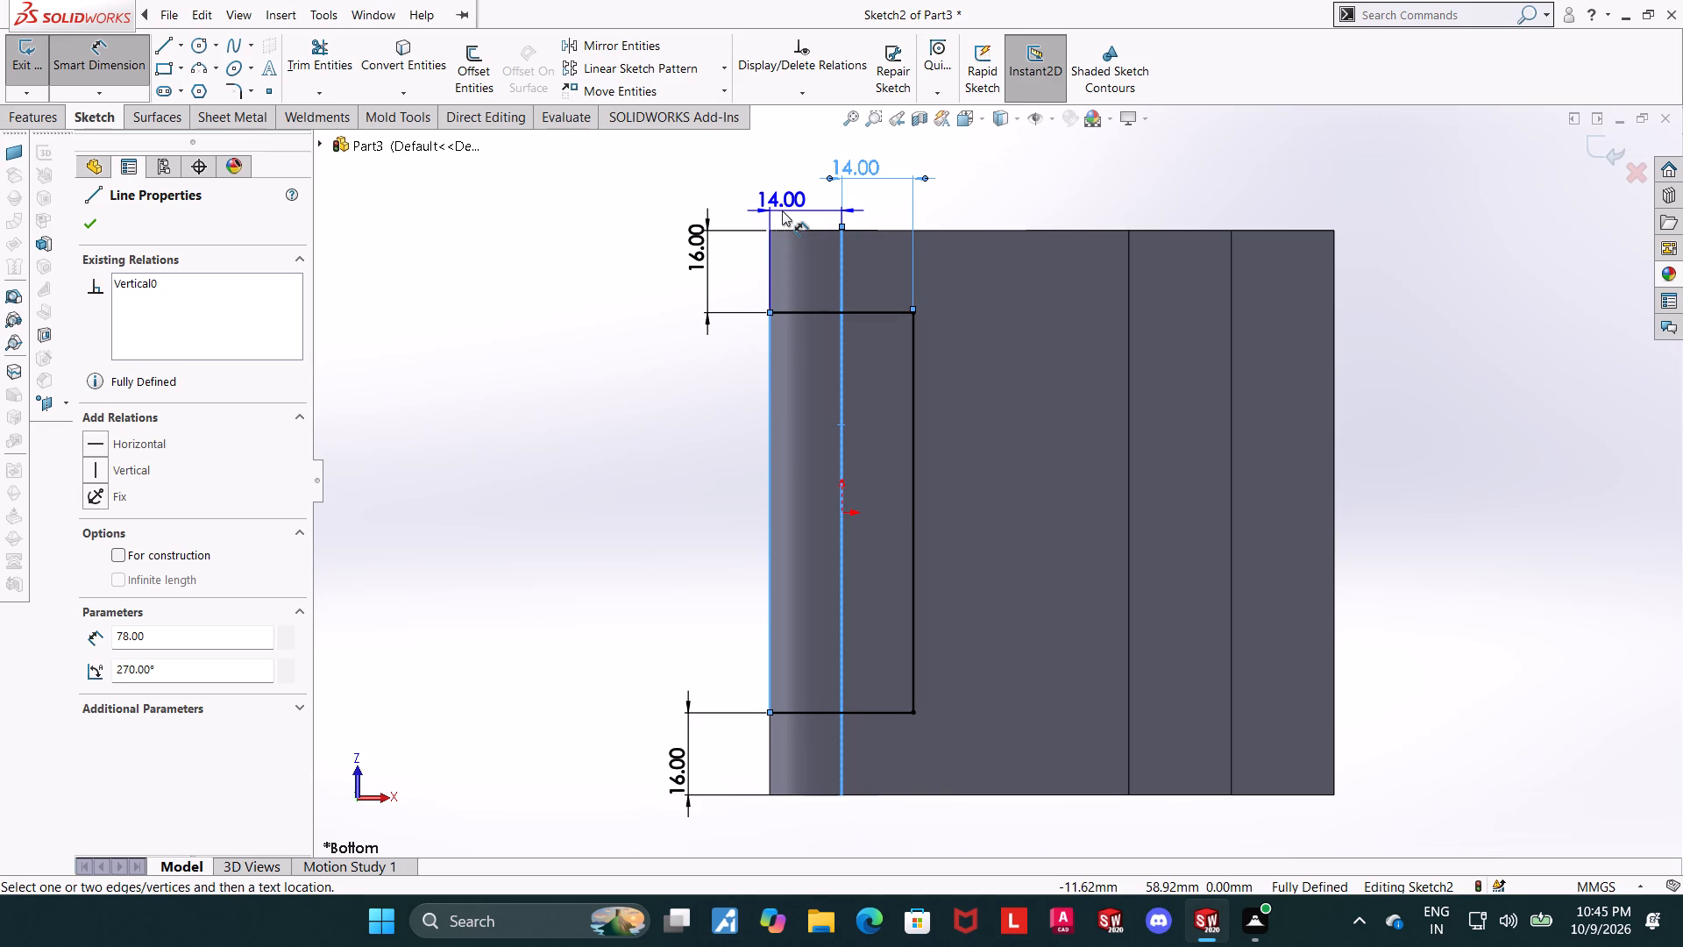
key(Escape)
Exit the rectangle sketch.
scroll(782, 210, up, 3)
middle_drag(794, 237, 848, 732)
scroll(805, 262, up, 1)
key(Escape)
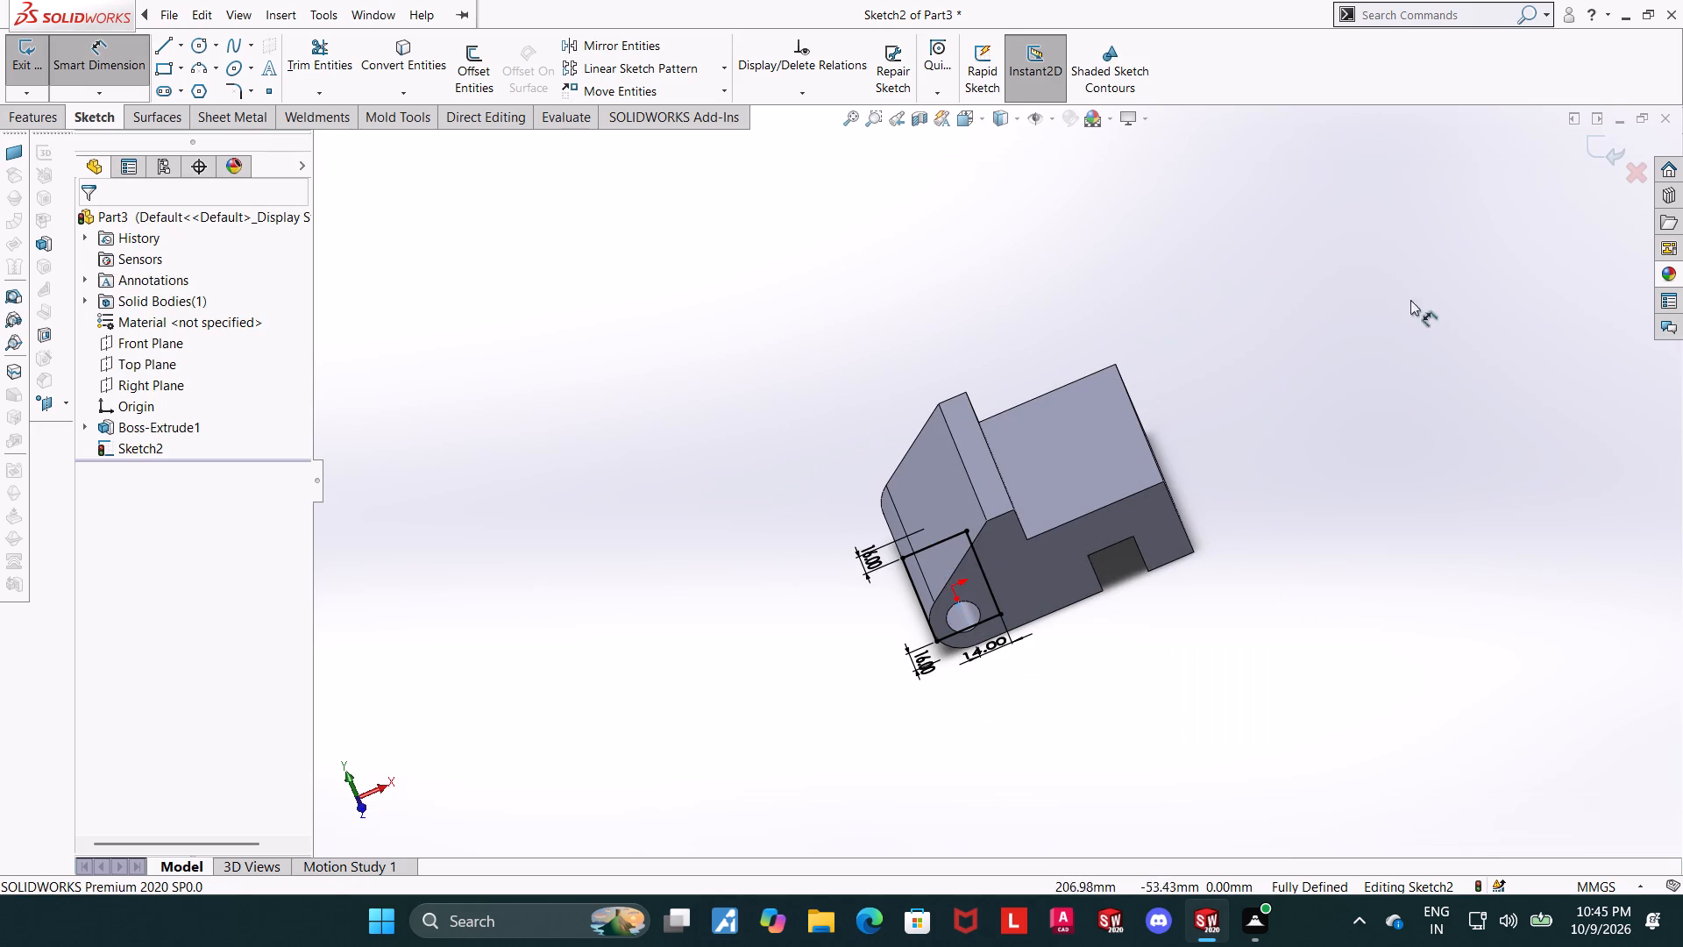
click(1590, 136)
Expand the base extrusion and display its profile sketch's dimensions on the model for review.
scroll(1179, 421, up, 1)
middle_drag(1176, 426, 1204, 373)
scroll(1150, 462, down, 3)
middle_drag(1105, 522, 1011, 497)
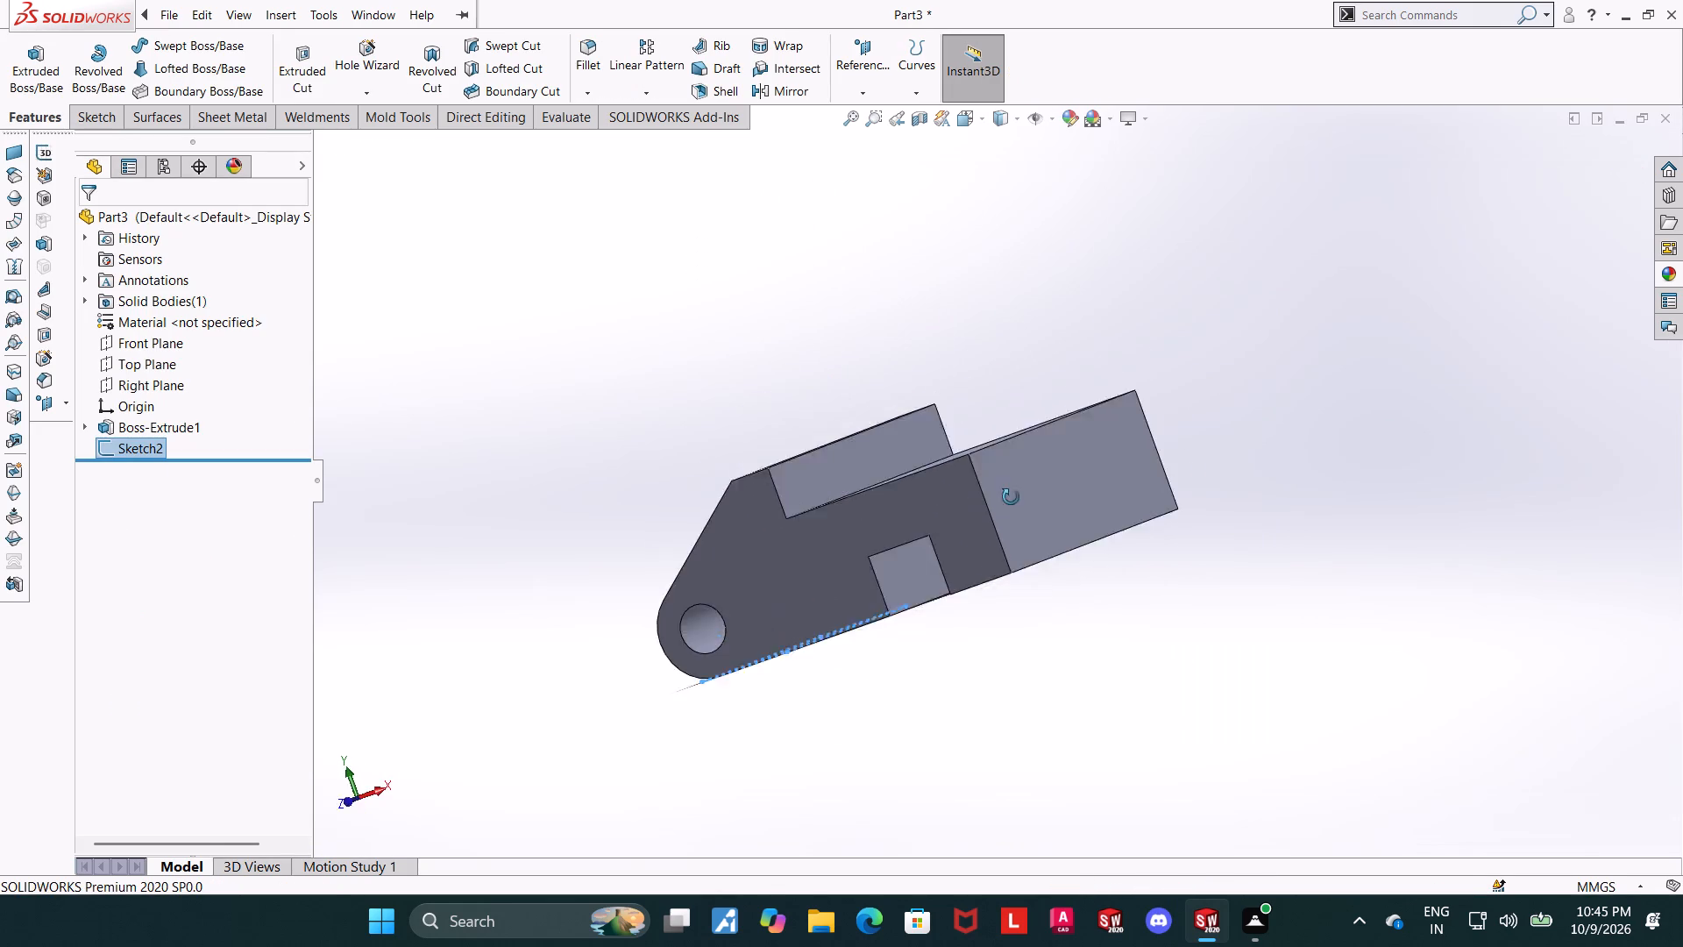
middle_drag(1011, 497, 1096, 559)
click(90, 427)
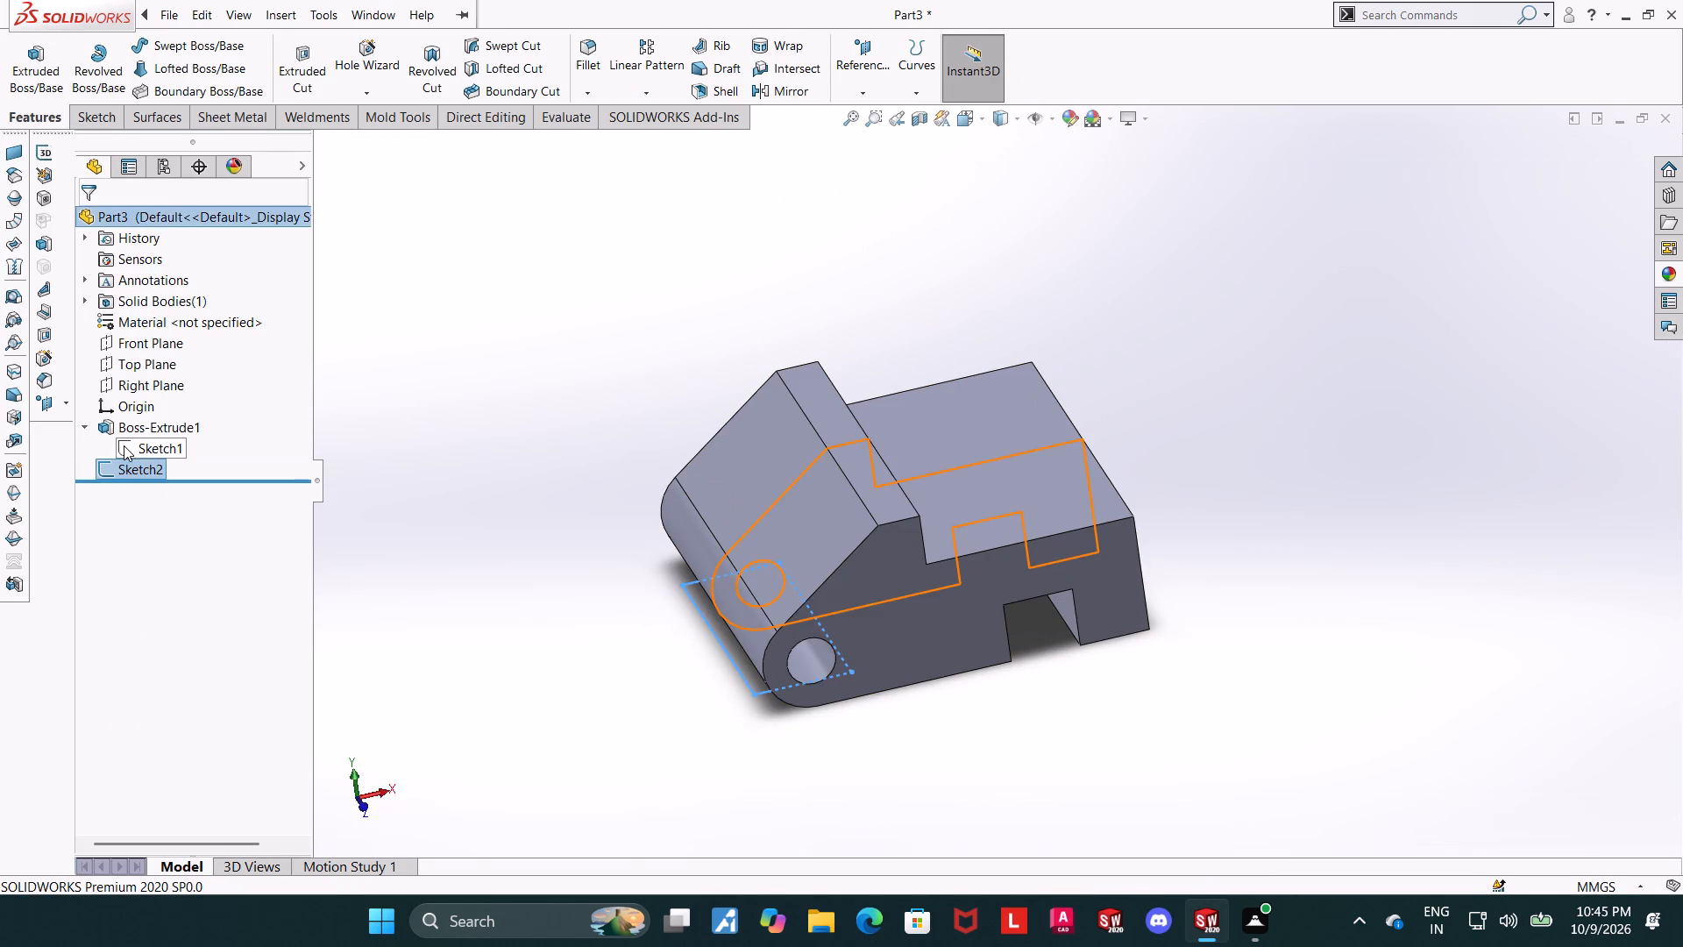
click(124, 445)
middle_drag(607, 641, 591, 554)
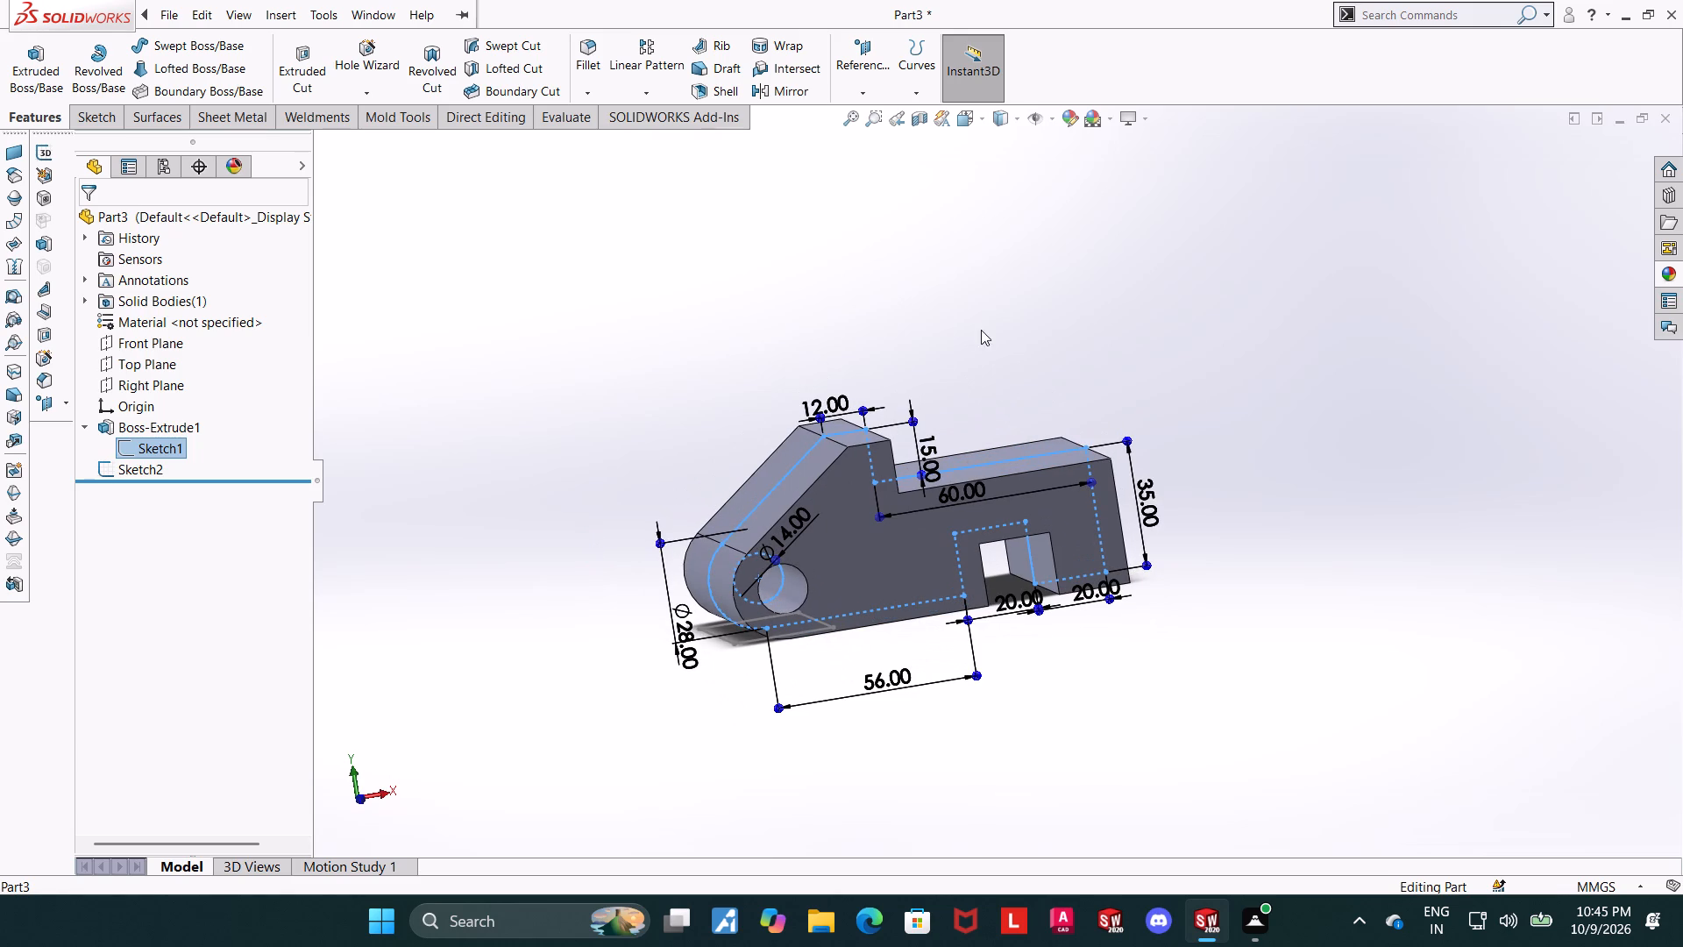
key(Escape)
Cut-extrude the underside rectangle sketch upward through the rounded end with the Blind end condition and a depth of 110 mm.
click(972, 114)
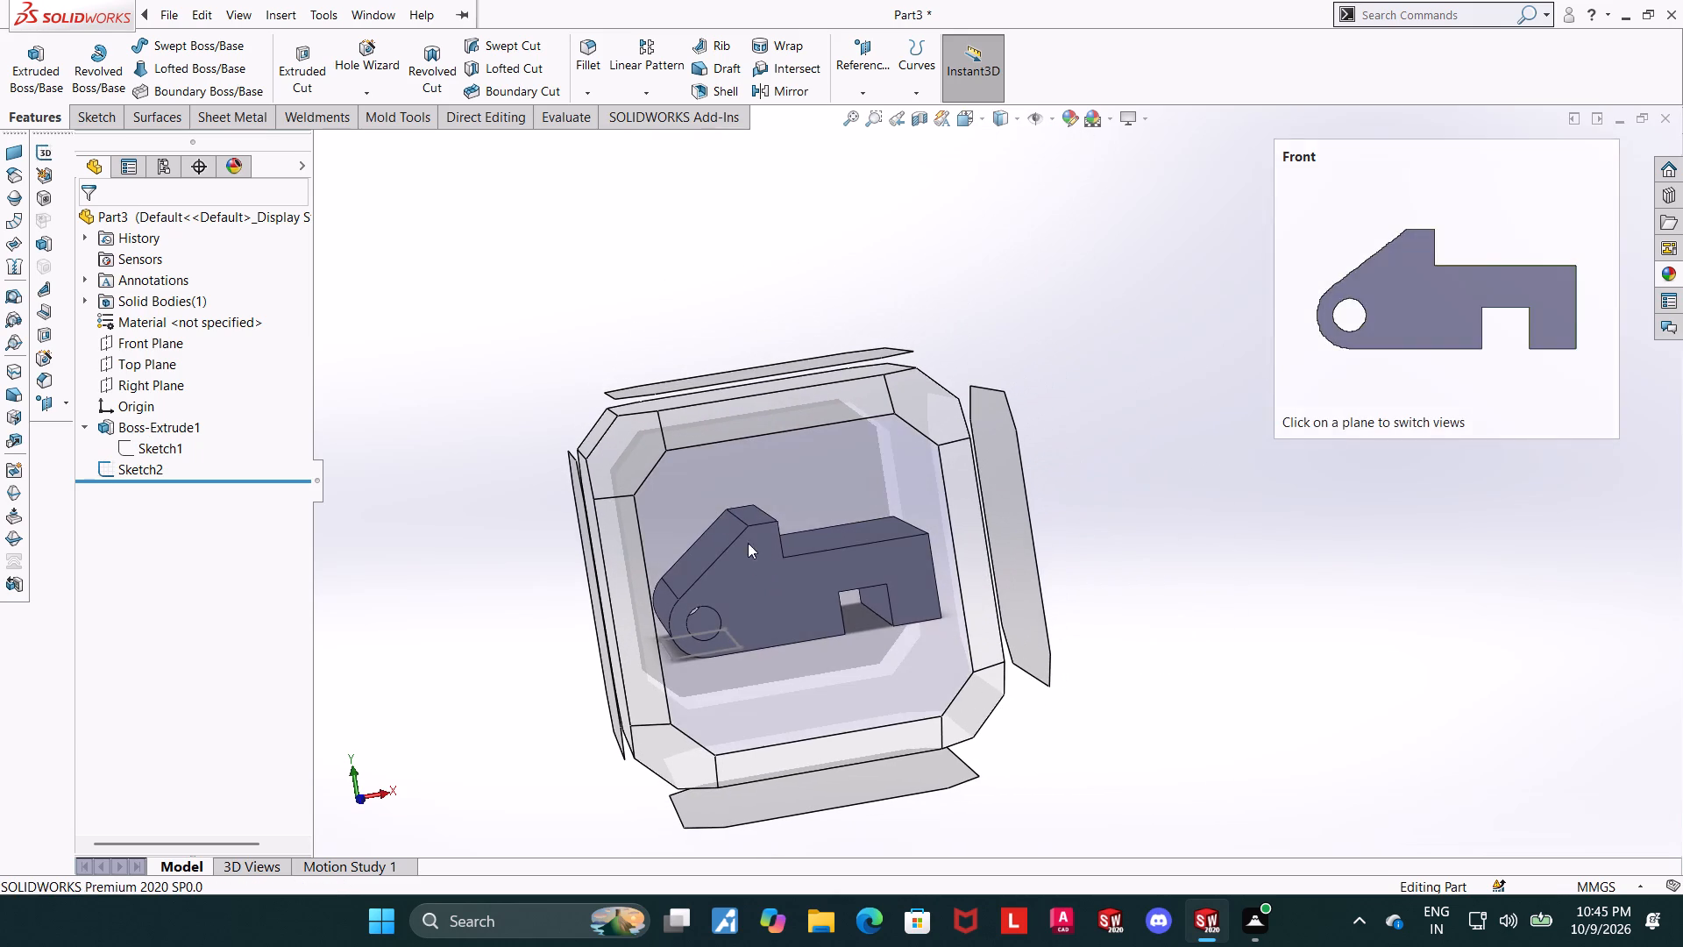
click(633, 471)
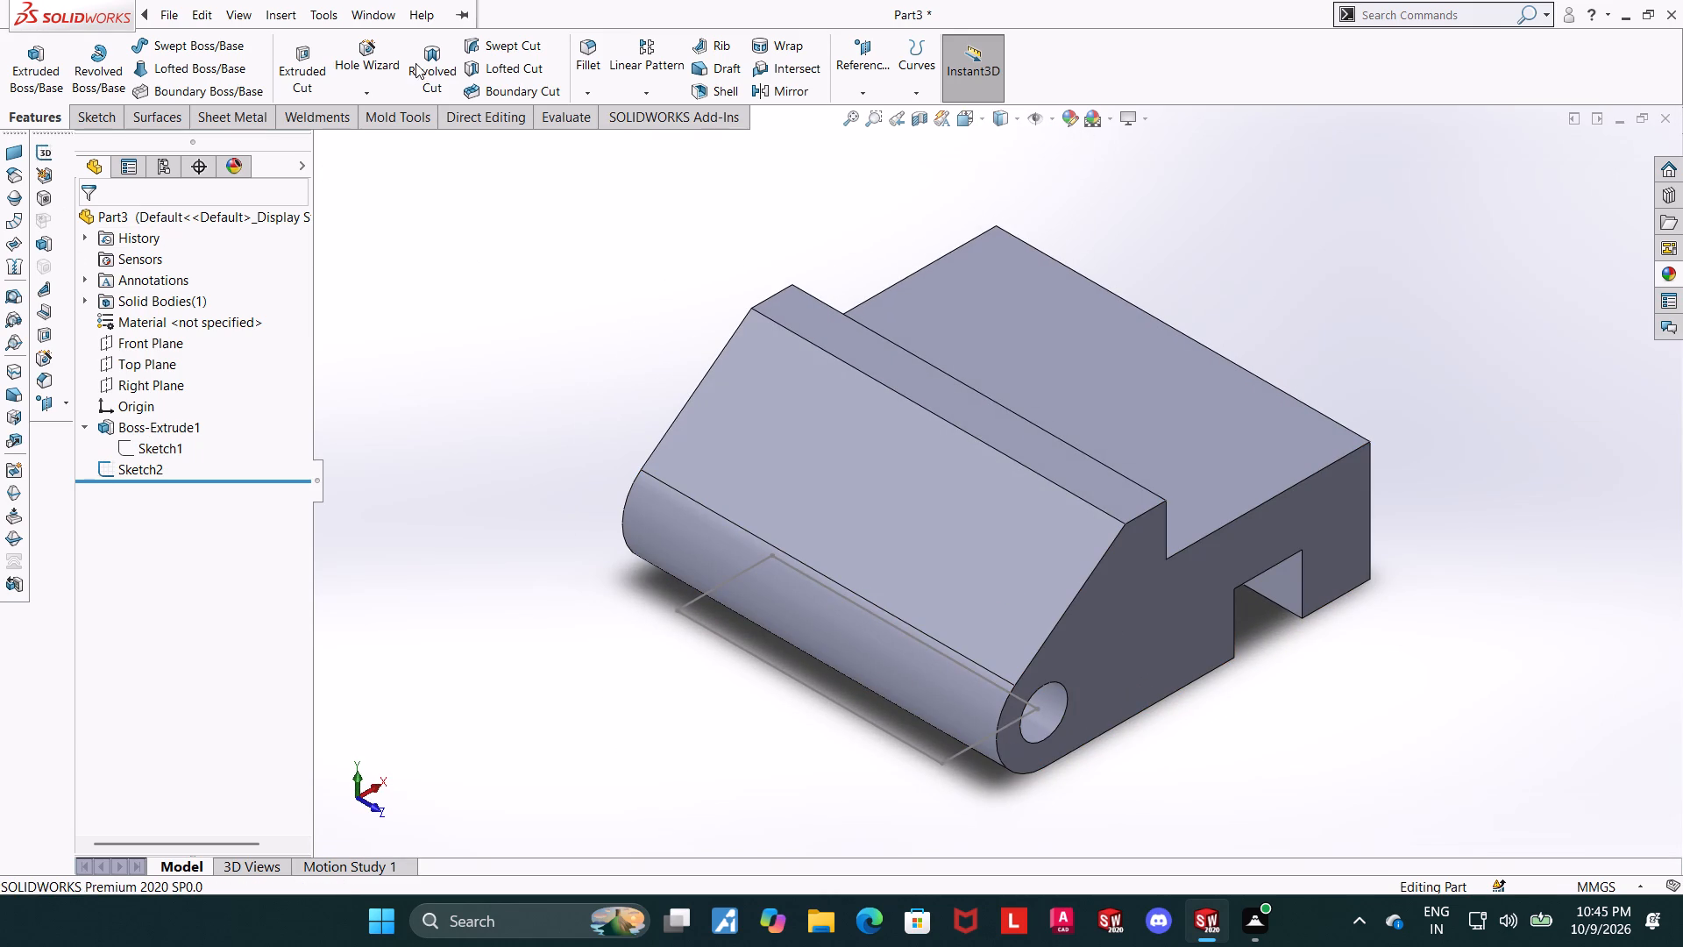
click(316, 51)
click(313, 147)
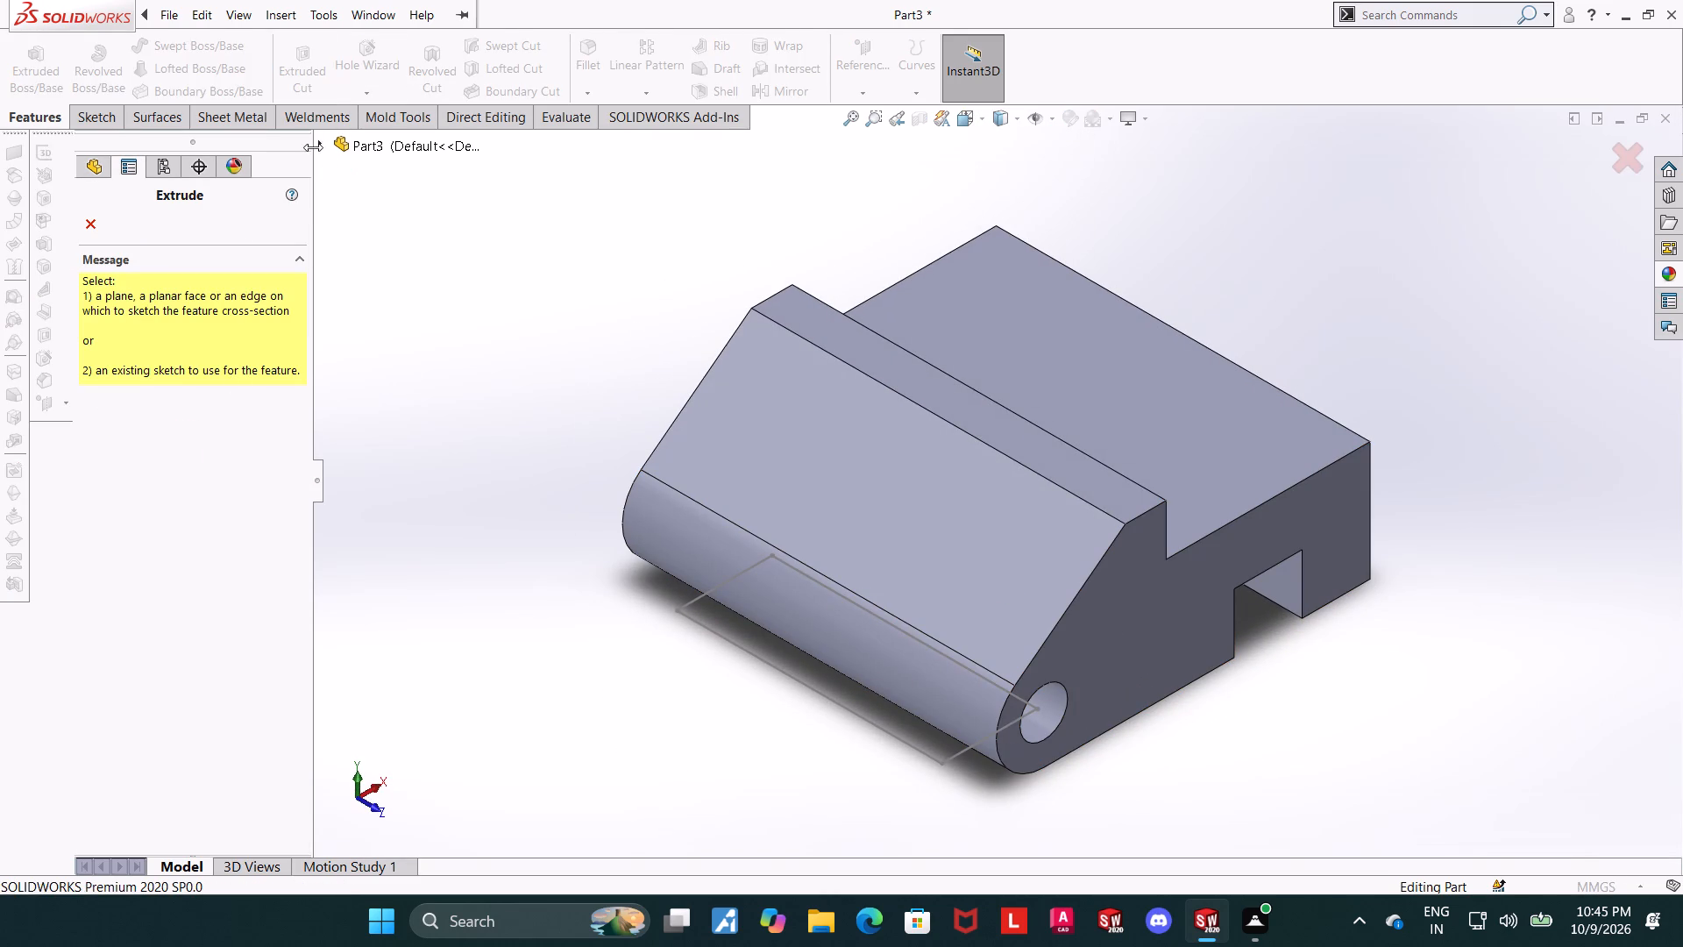
click(325, 144)
click(399, 381)
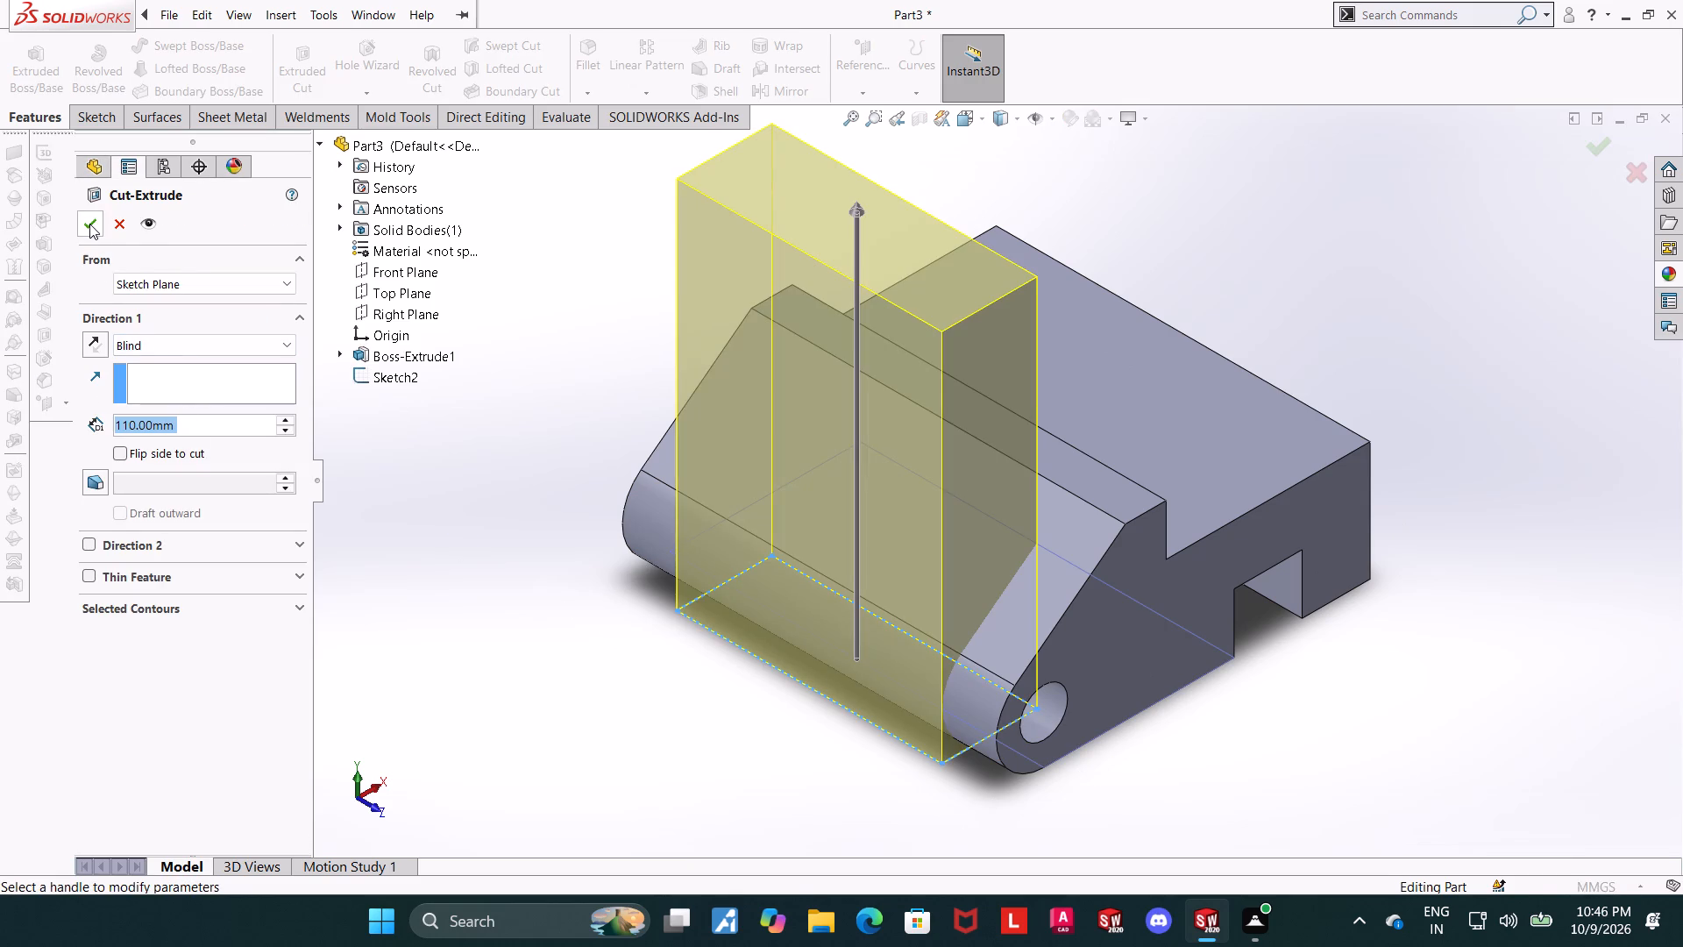
click(89, 224)
click(568, 596)
scroll(623, 615, up, 1)
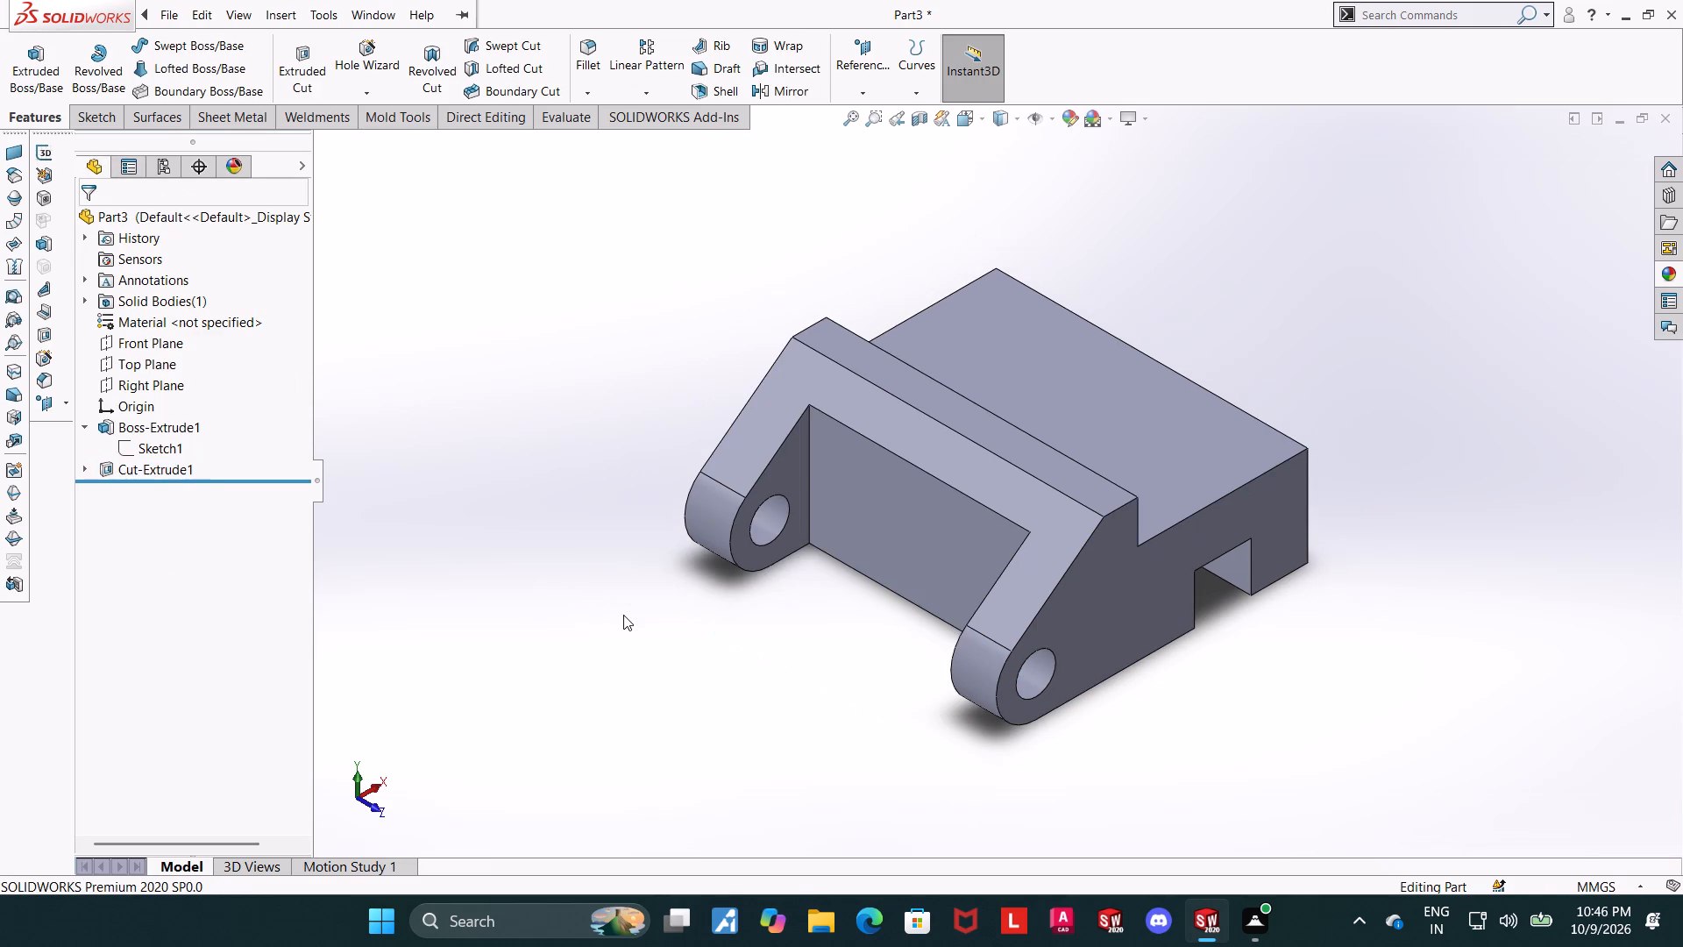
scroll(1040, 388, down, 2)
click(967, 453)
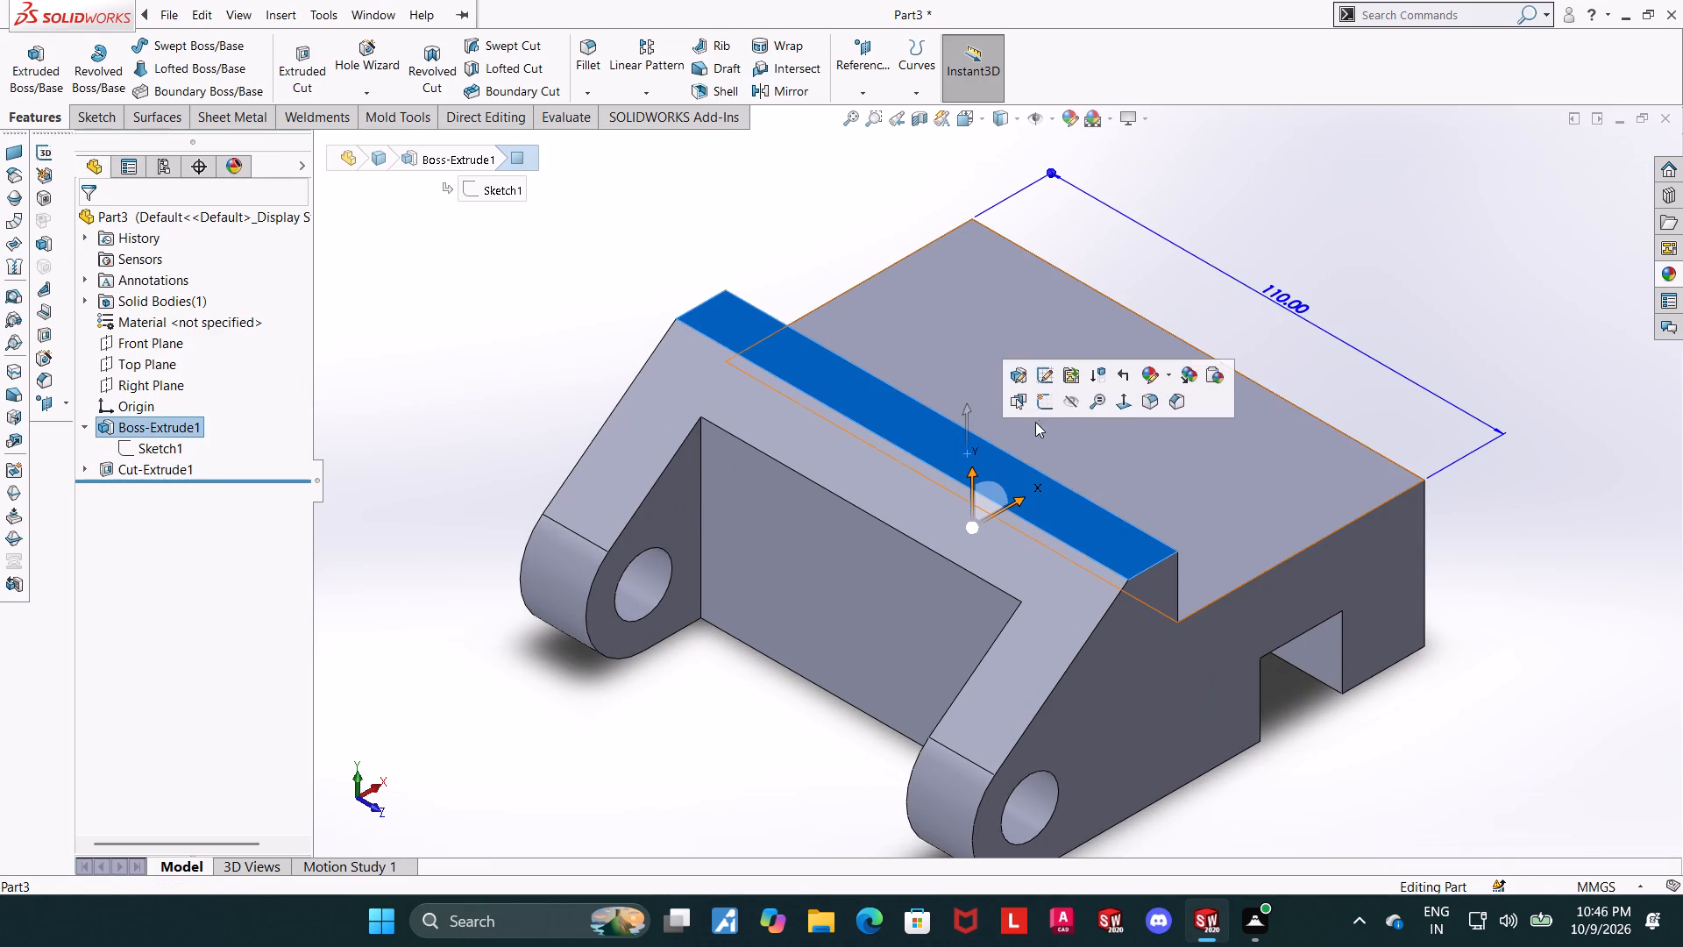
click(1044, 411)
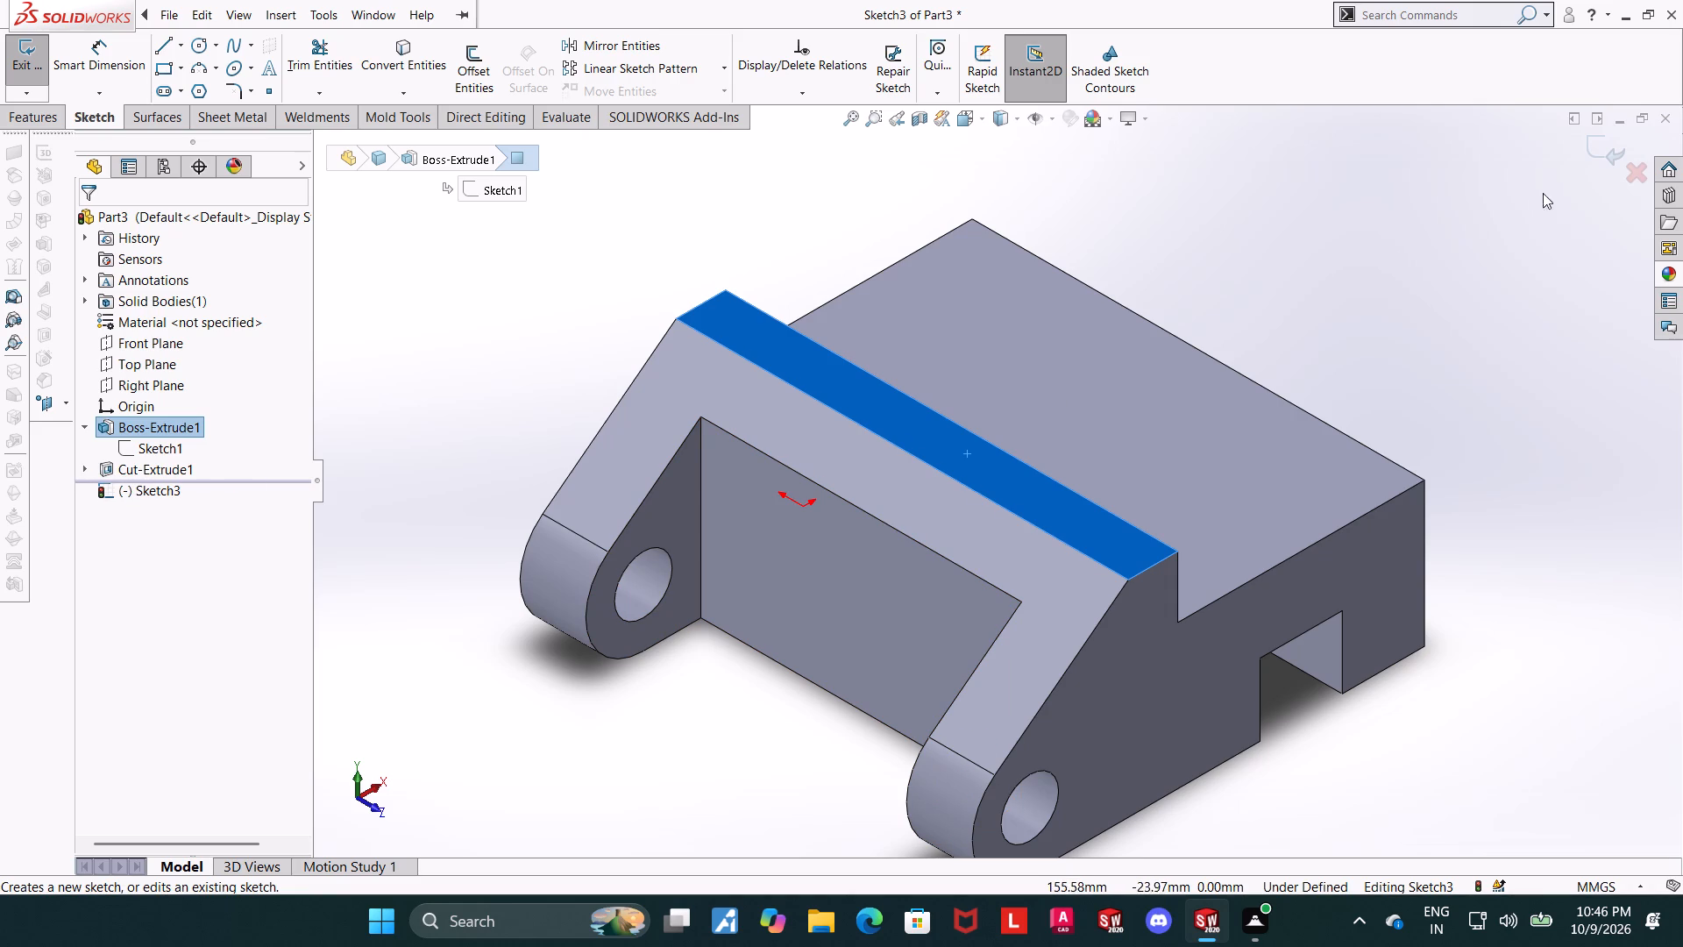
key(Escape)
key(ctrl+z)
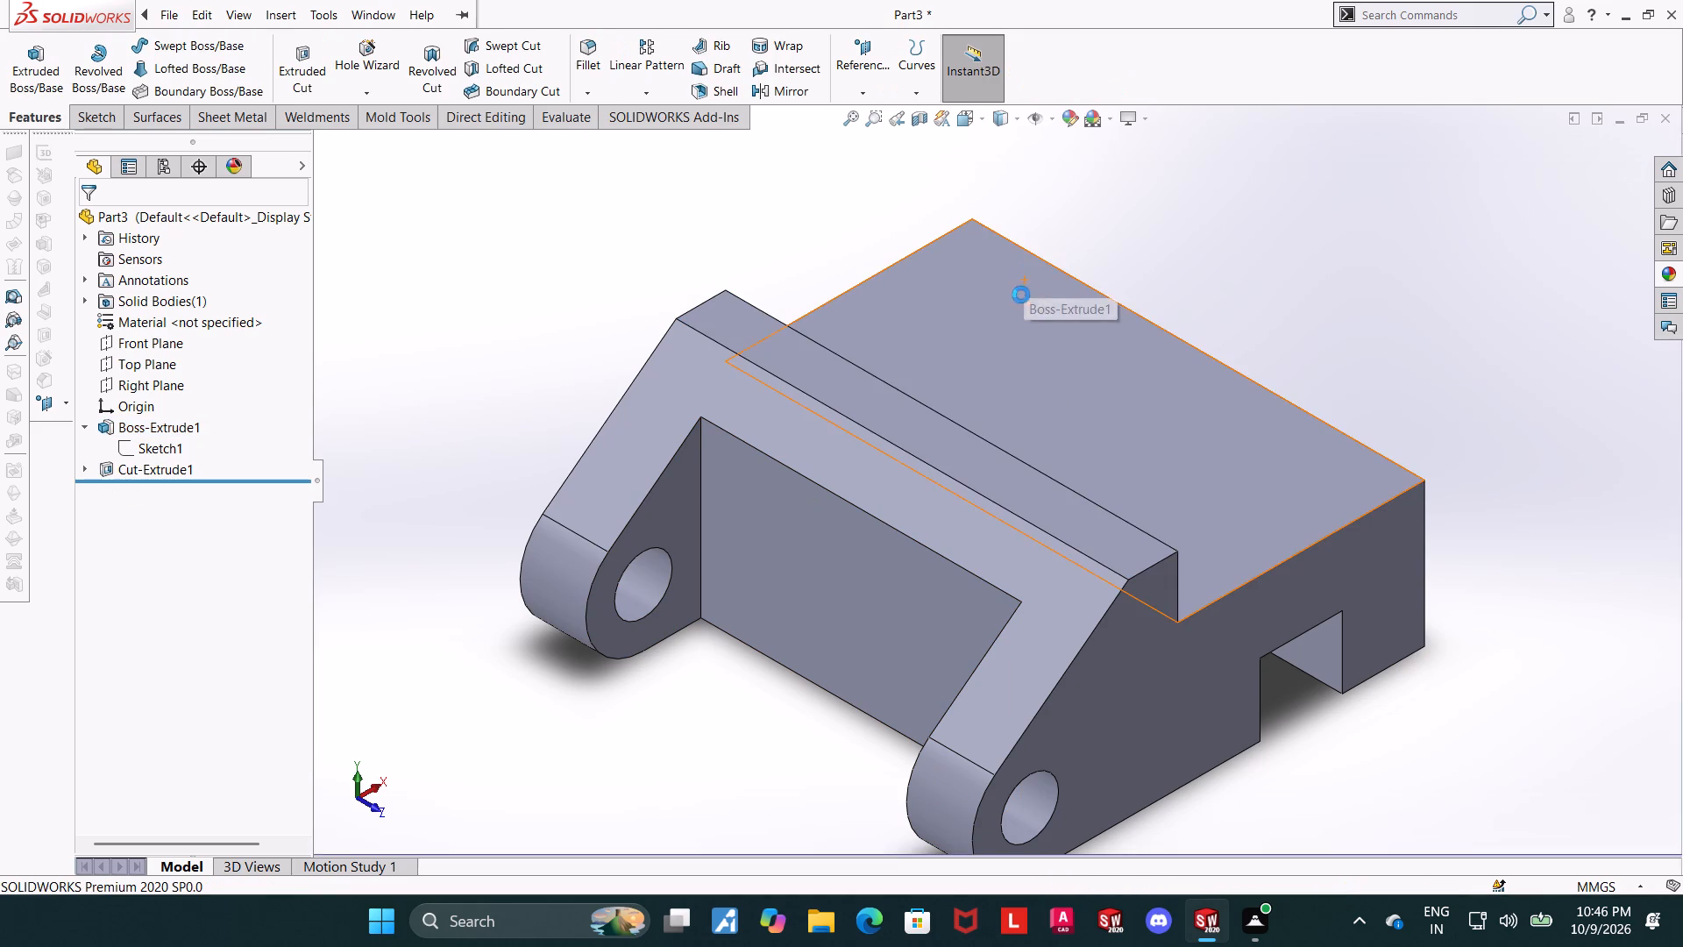
Start a new sketch on the vertical step face rising from the large upper face, and view it from the Left orientation.
middle_drag(1107, 407, 963, 396)
click(956, 405)
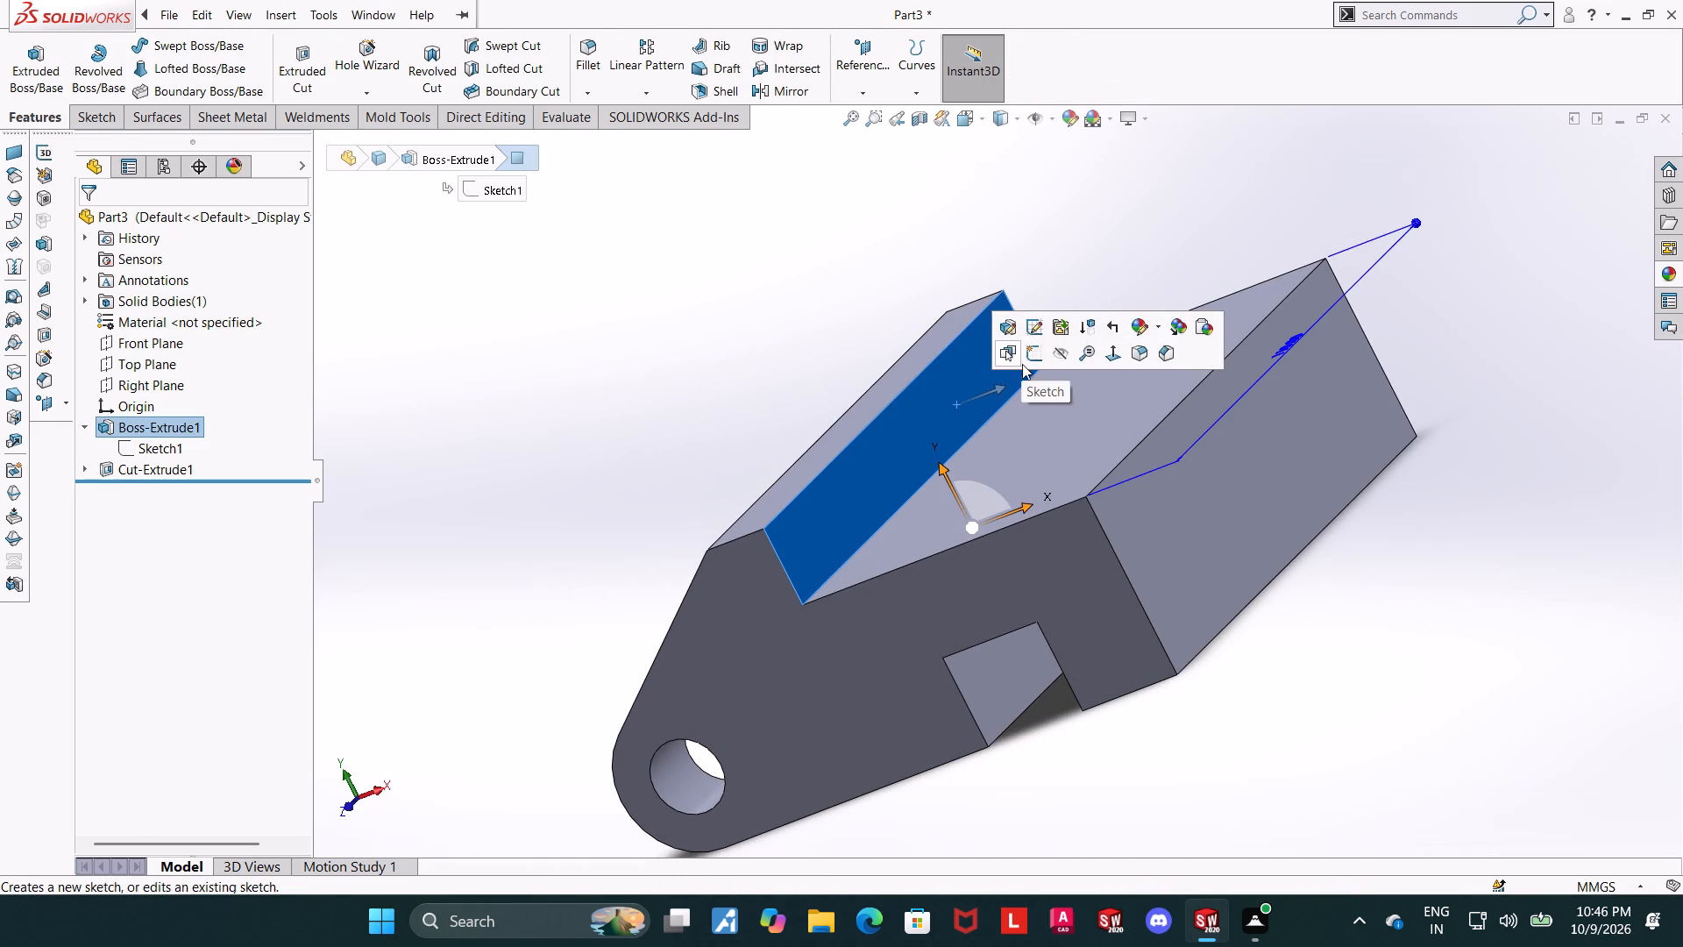
click(1026, 360)
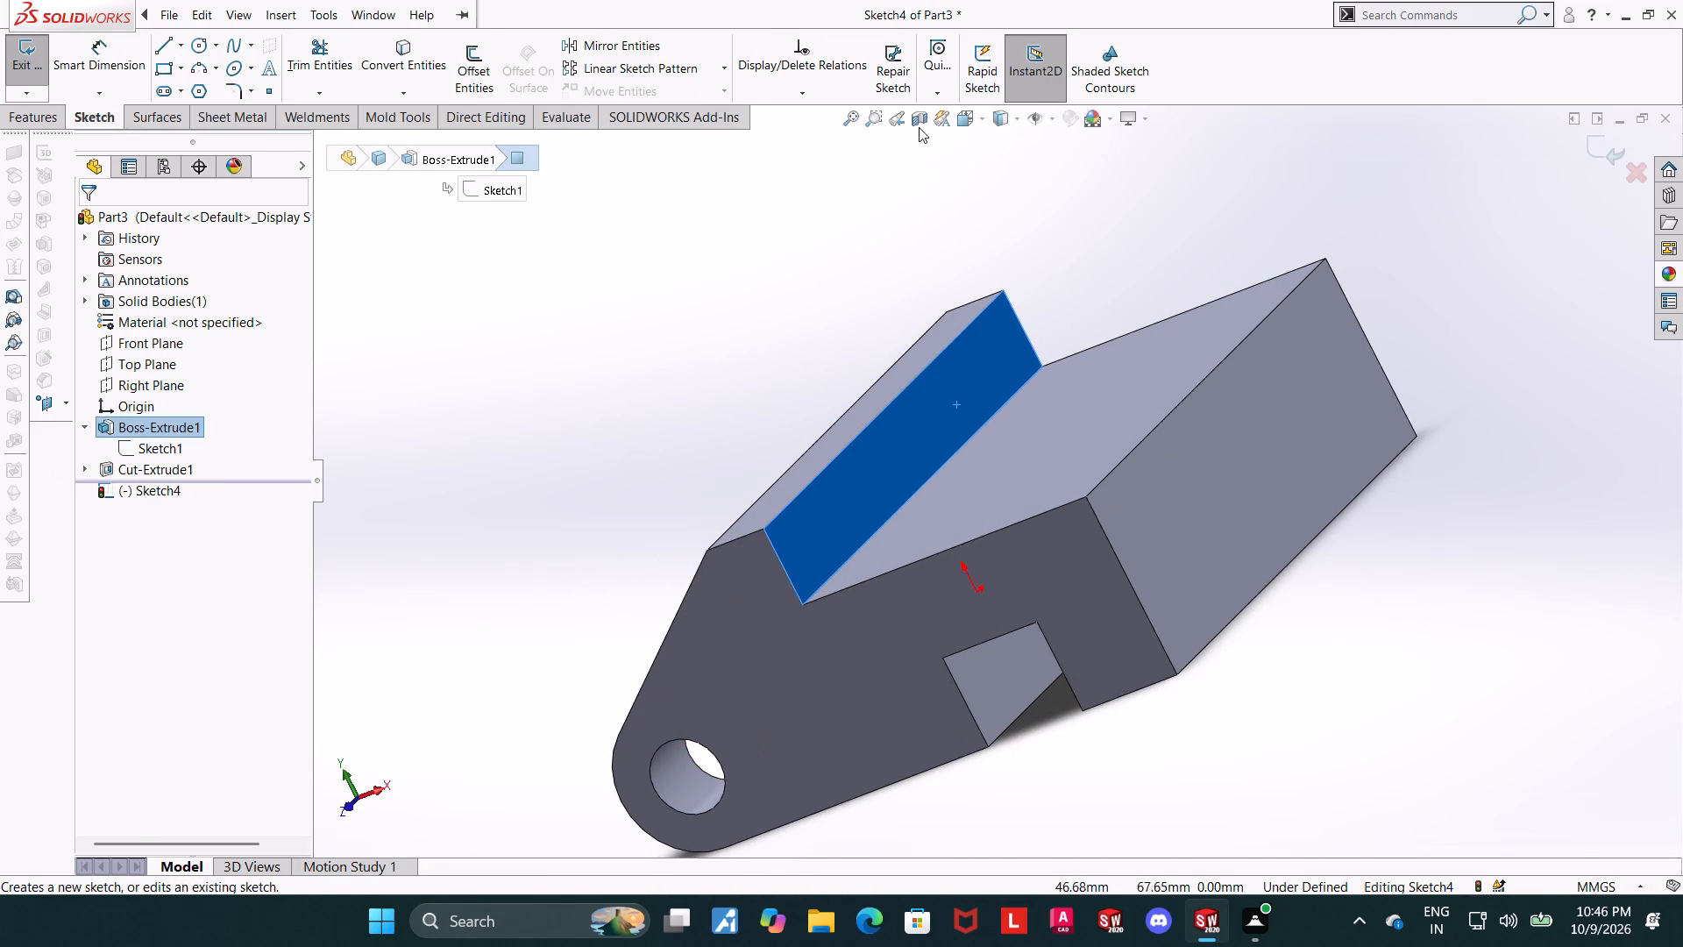
click(963, 117)
scroll(798, 309, up, 1)
middle_drag(679, 531, 862, 422)
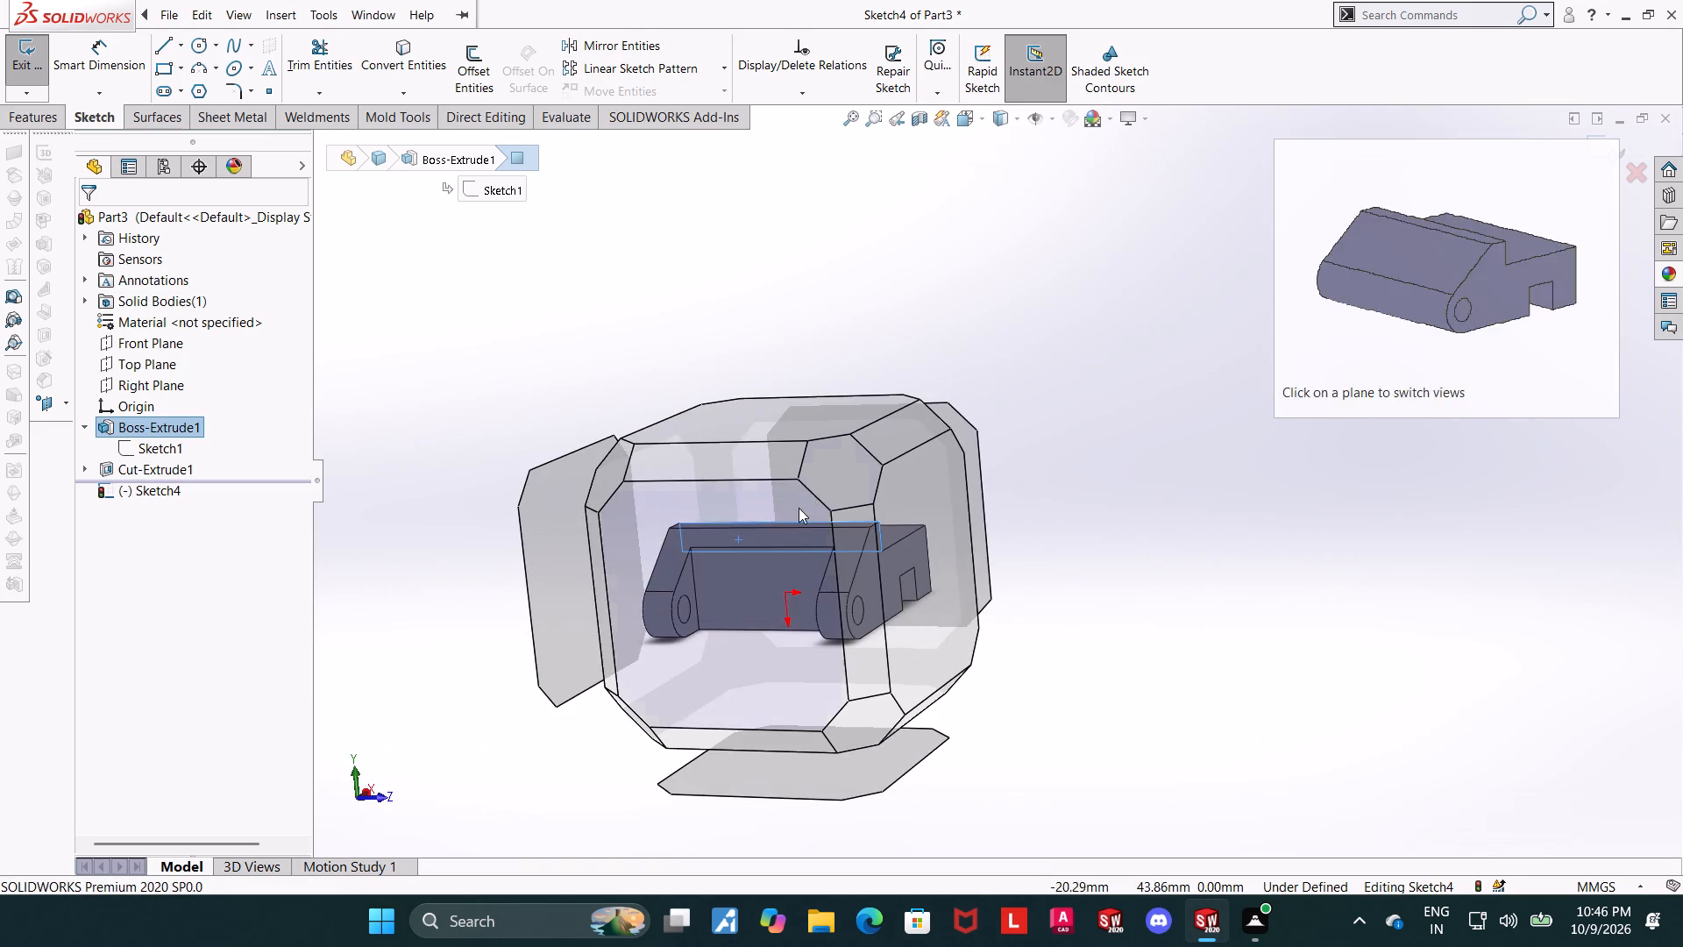
click(787, 509)
scroll(954, 316, up, 3)
scroll(992, 214, down, 2)
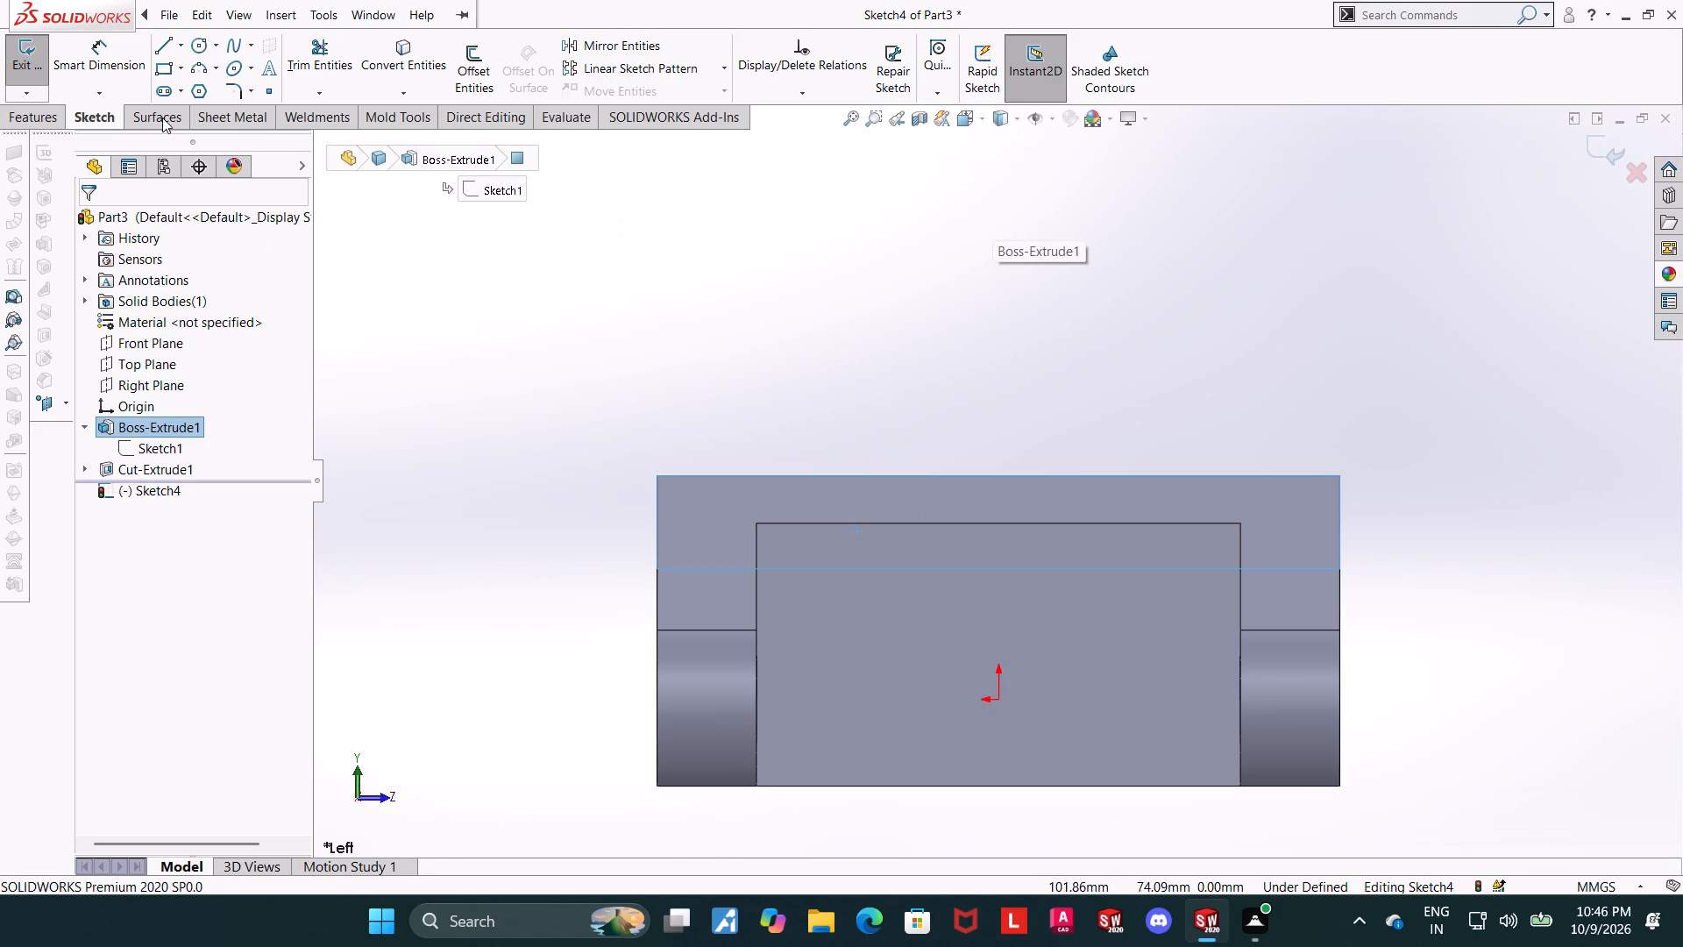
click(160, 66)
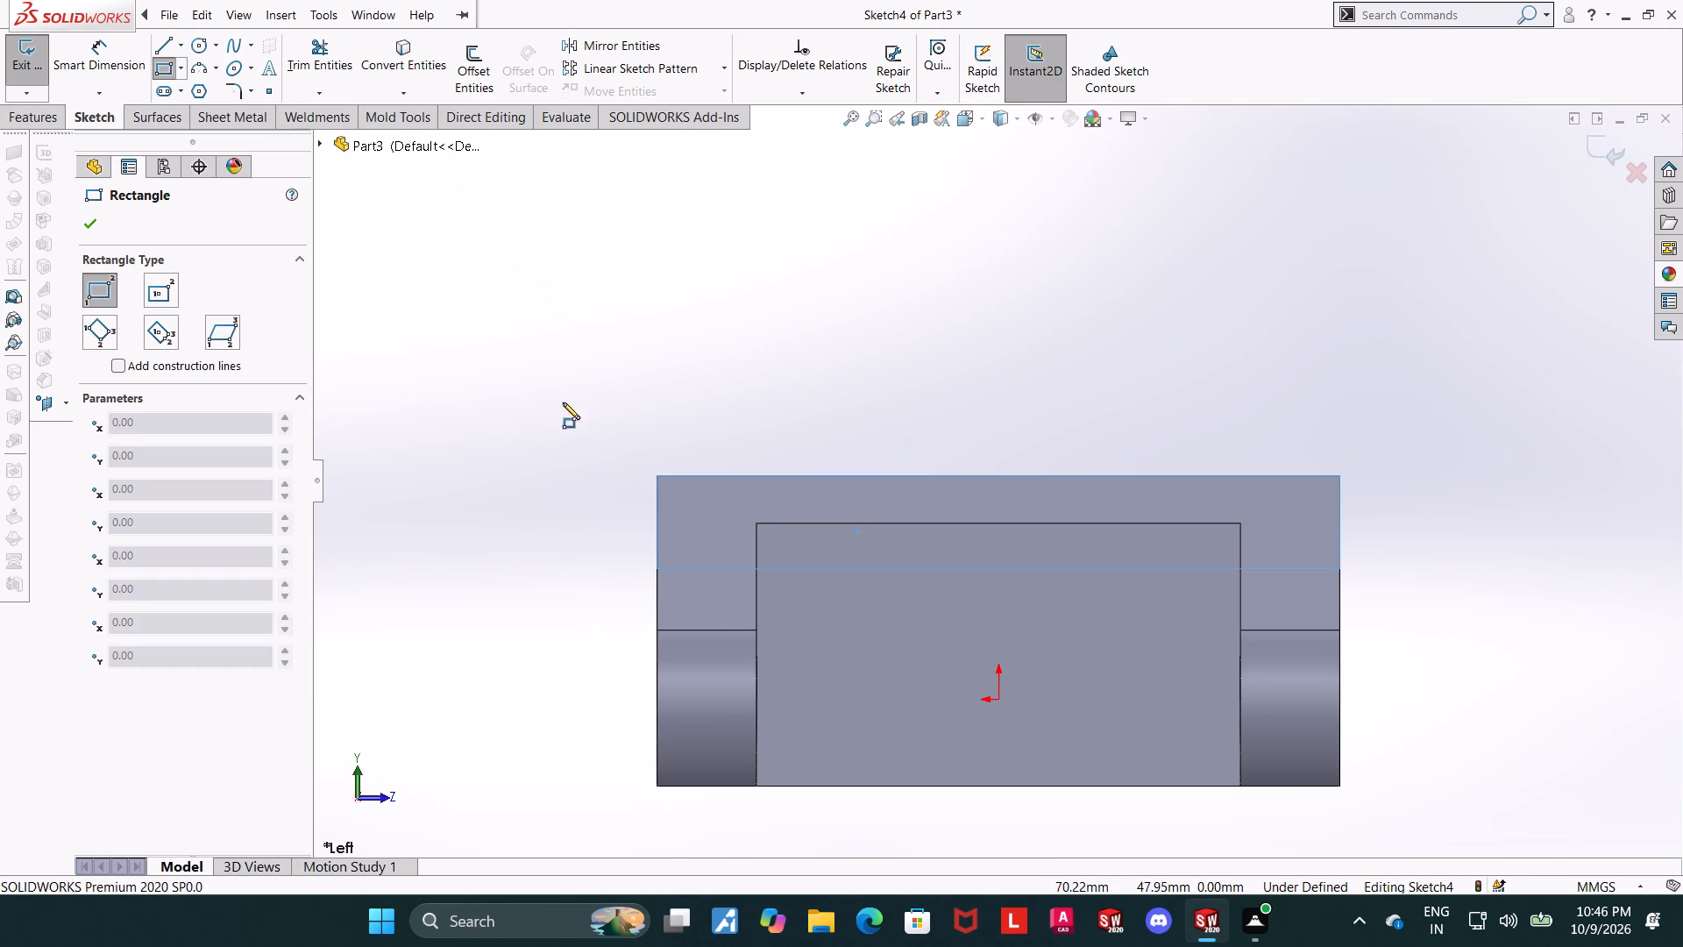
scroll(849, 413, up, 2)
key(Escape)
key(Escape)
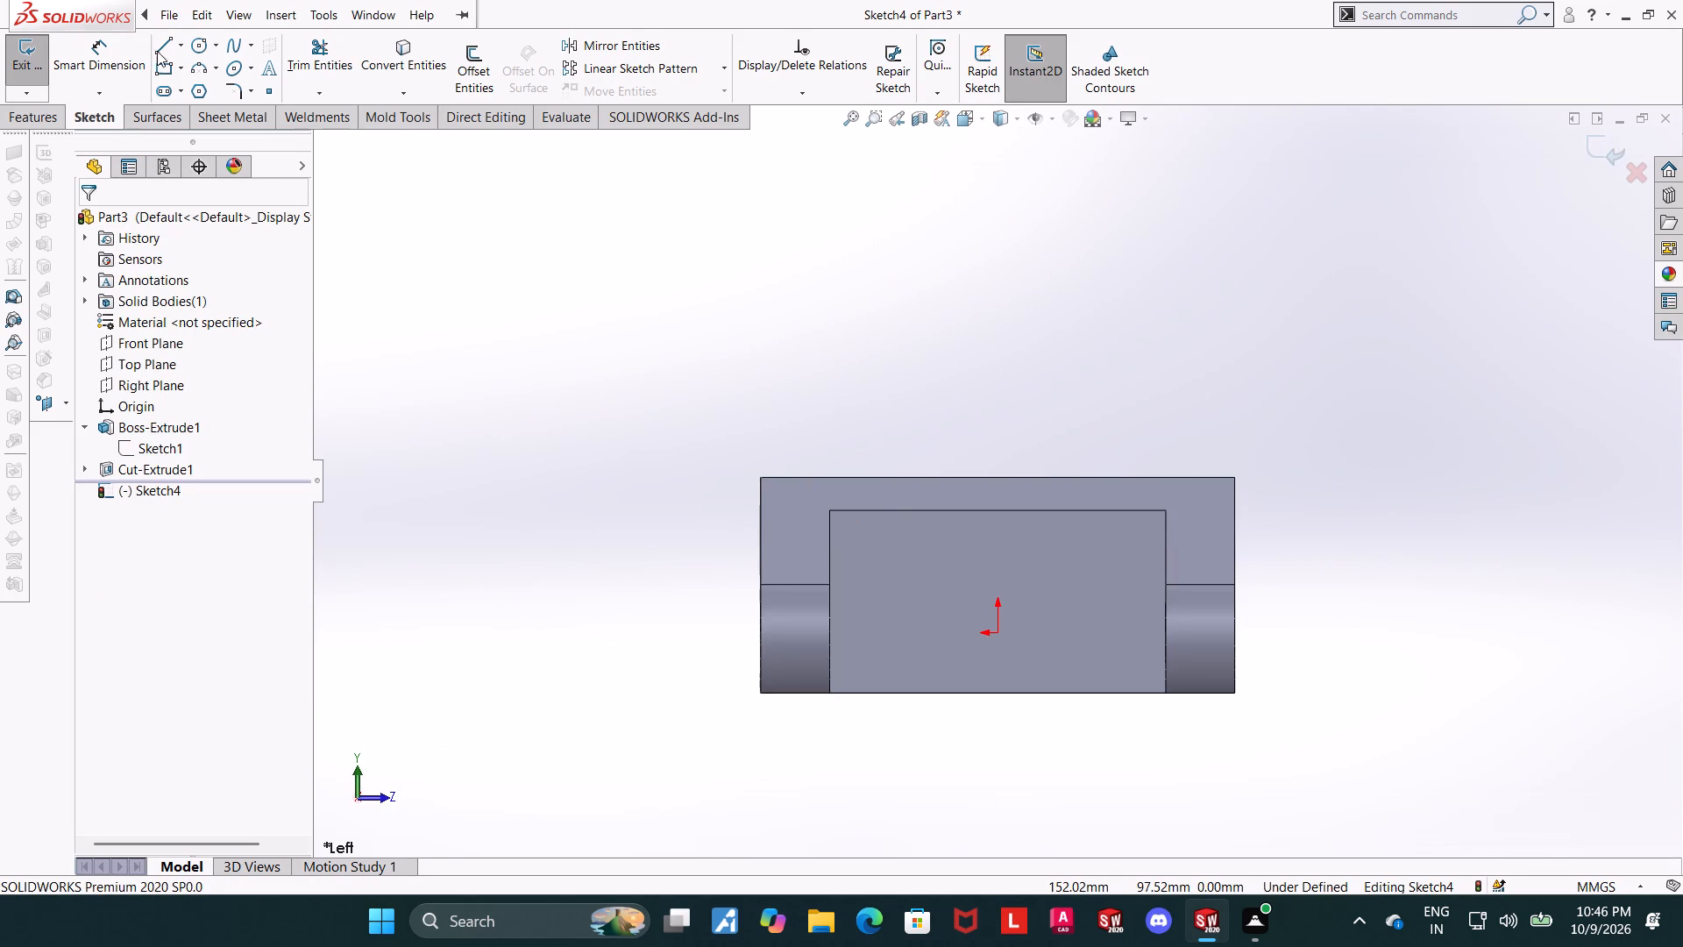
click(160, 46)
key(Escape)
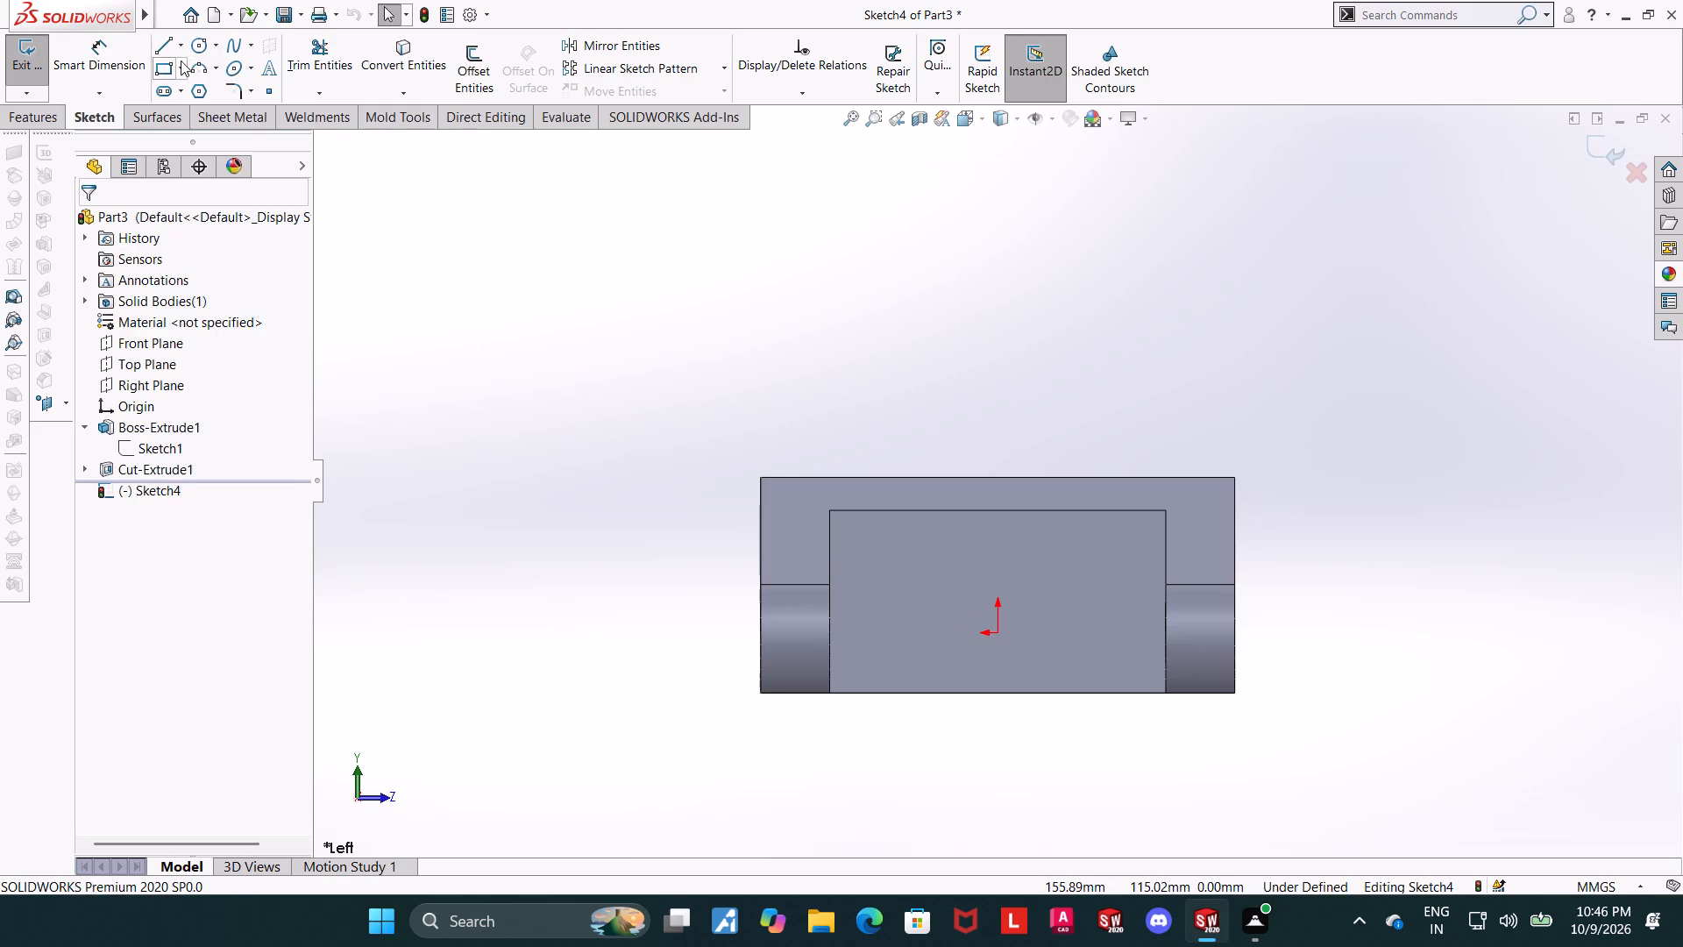
Sketch a vertical construction centerline from the origin upward, about 104 mm long.
click(181, 51)
click(181, 83)
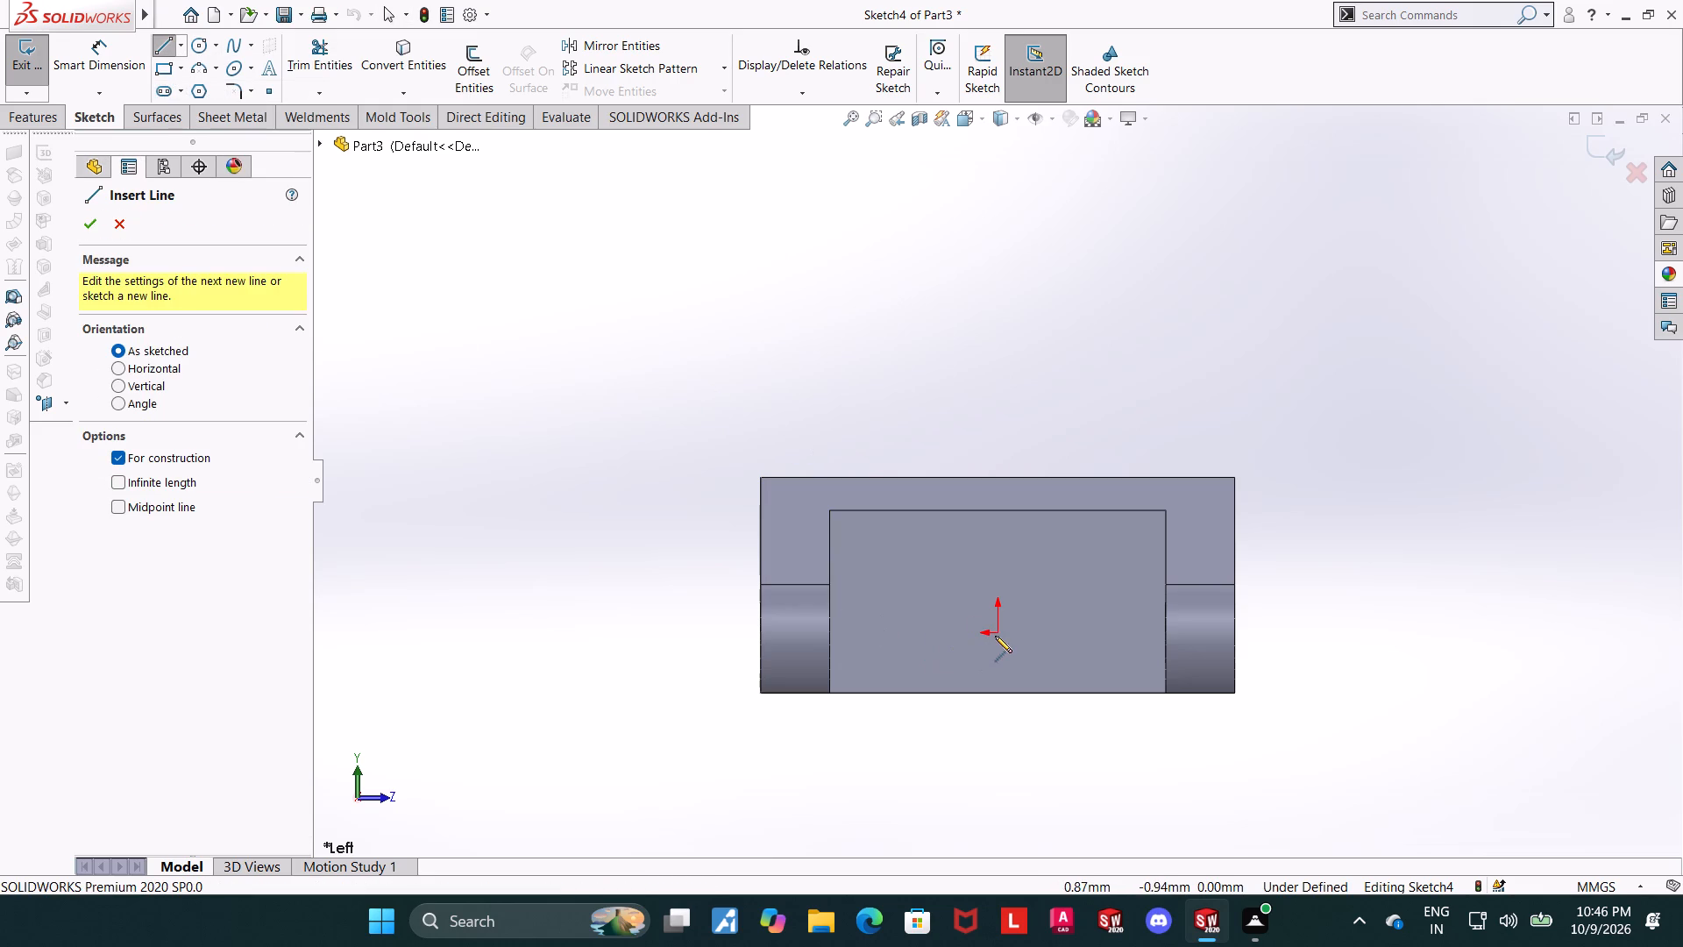
click(997, 636)
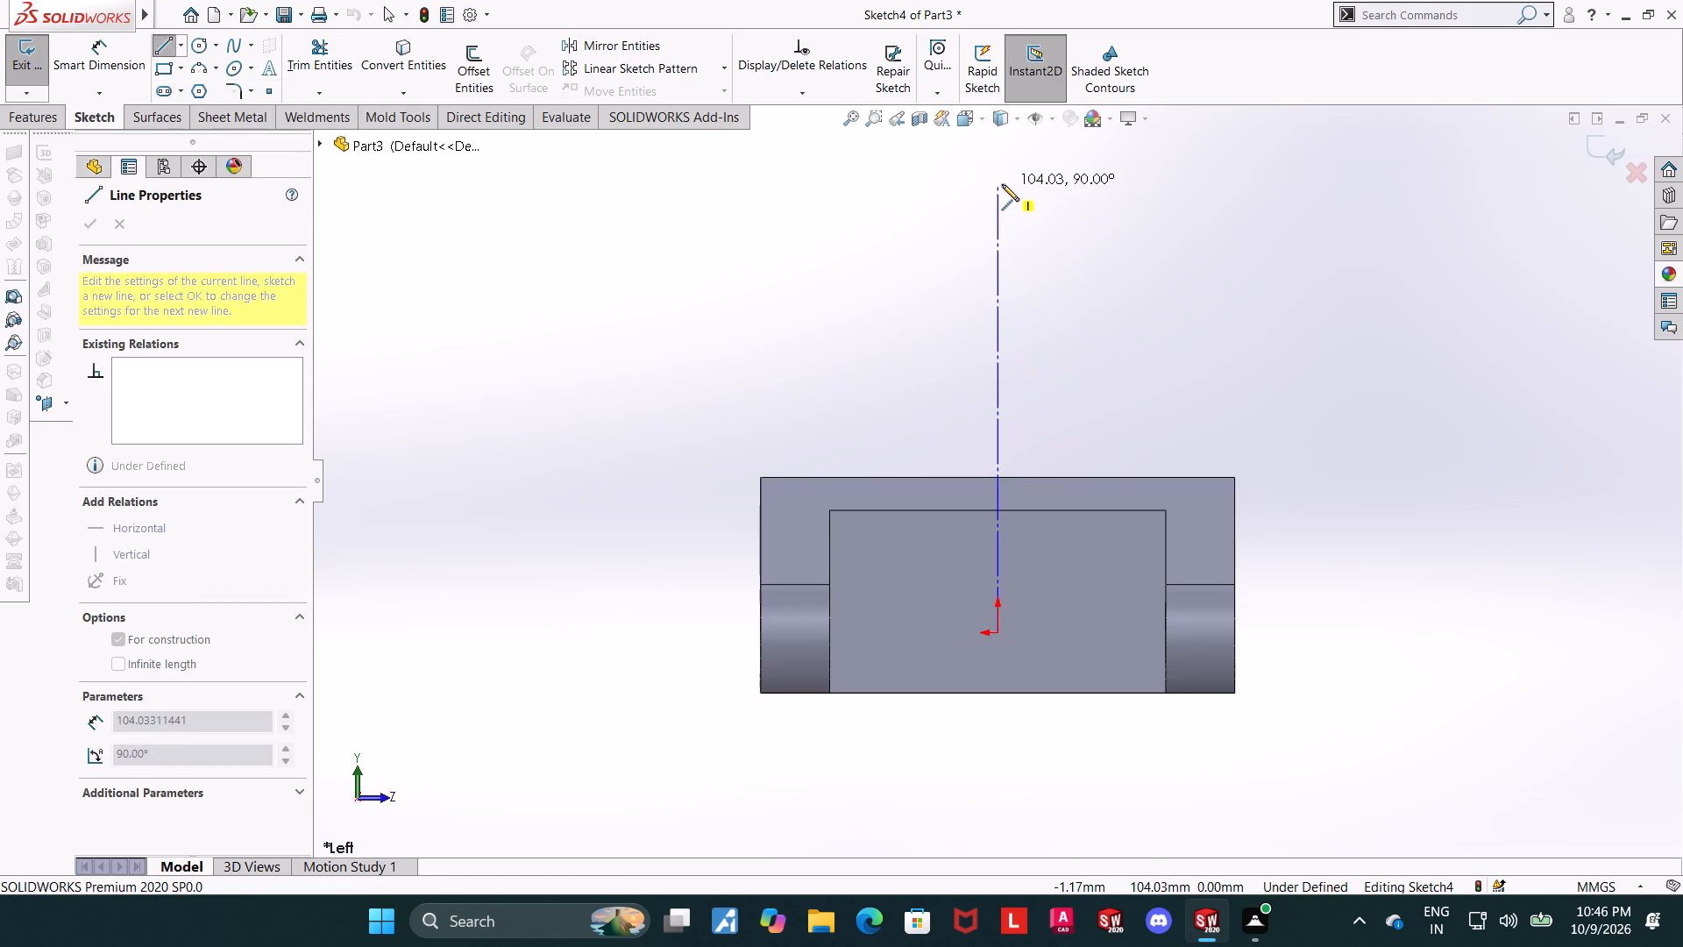
click(1002, 184)
key(Escape)
key(Escape)
key(Escape)
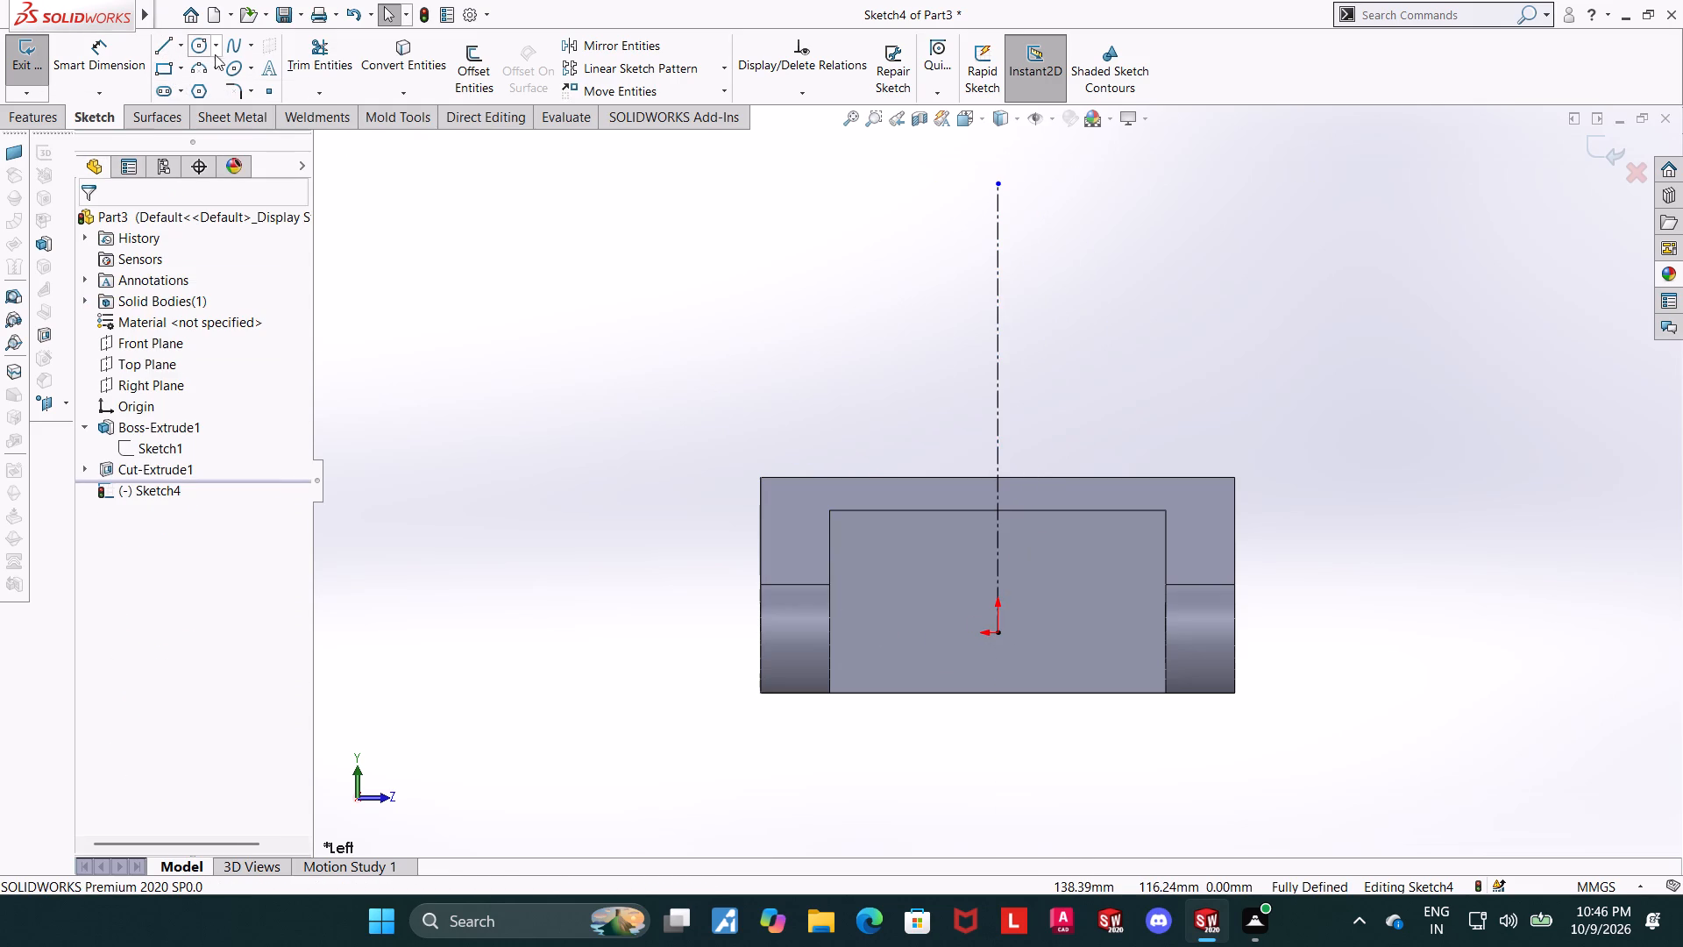
Sketch a circle centred on the centerline above the part, with a radius of about 26 mm.
click(203, 46)
click(997, 272)
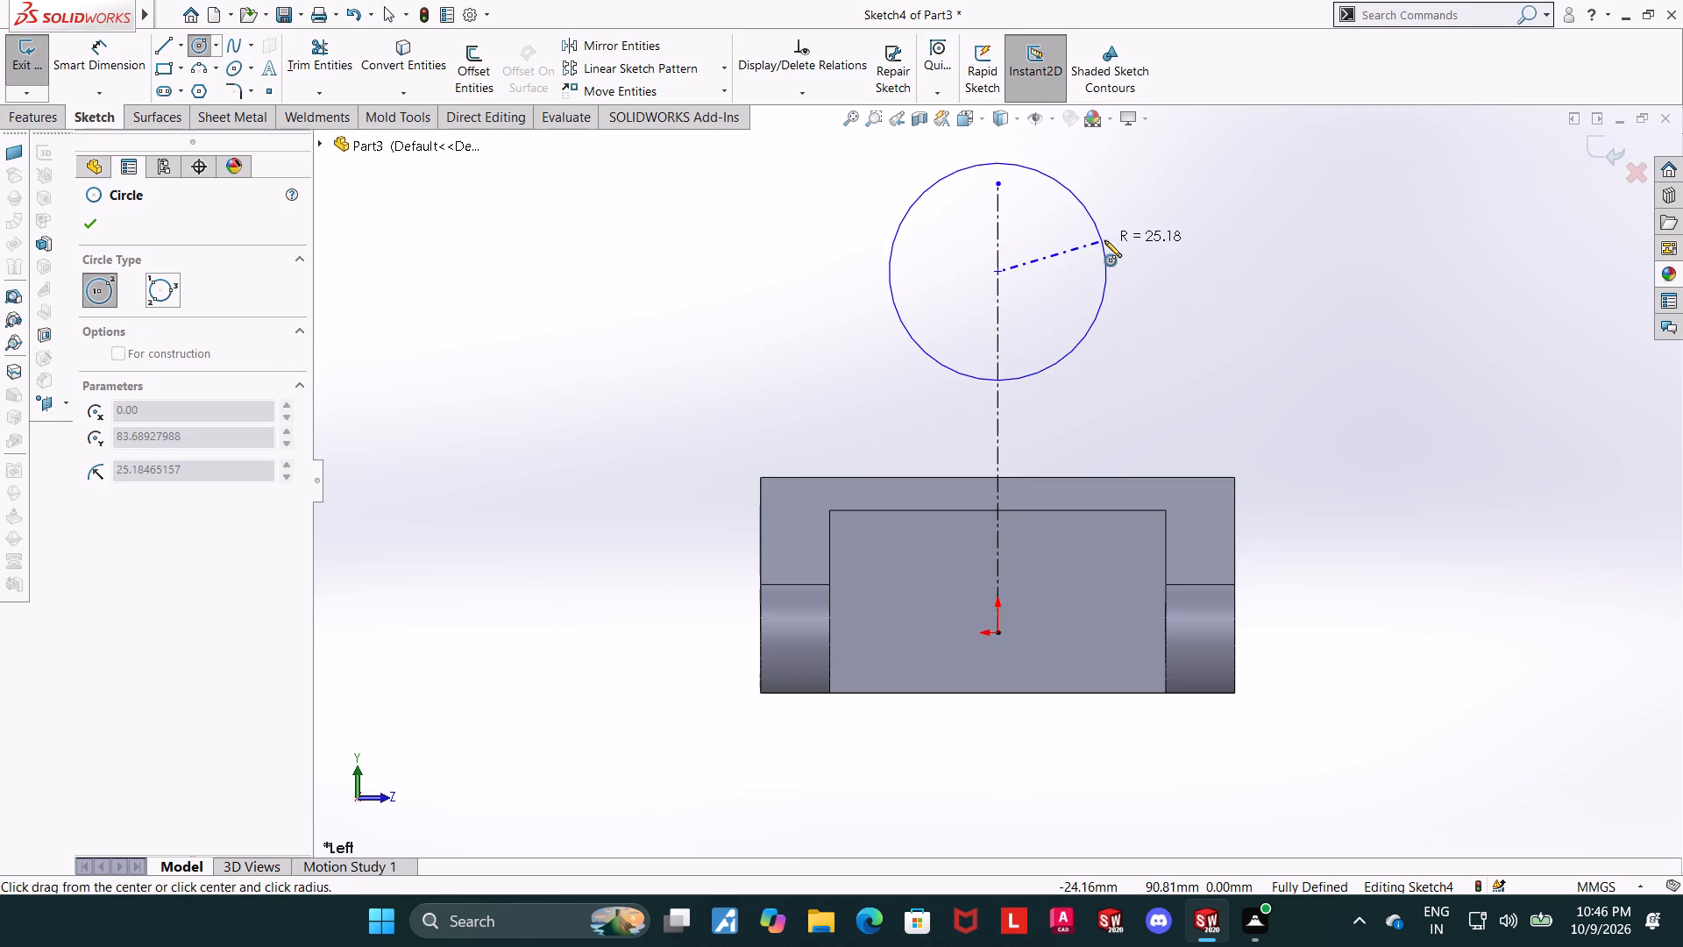
click(1104, 240)
key(Escape)
key(Escape)
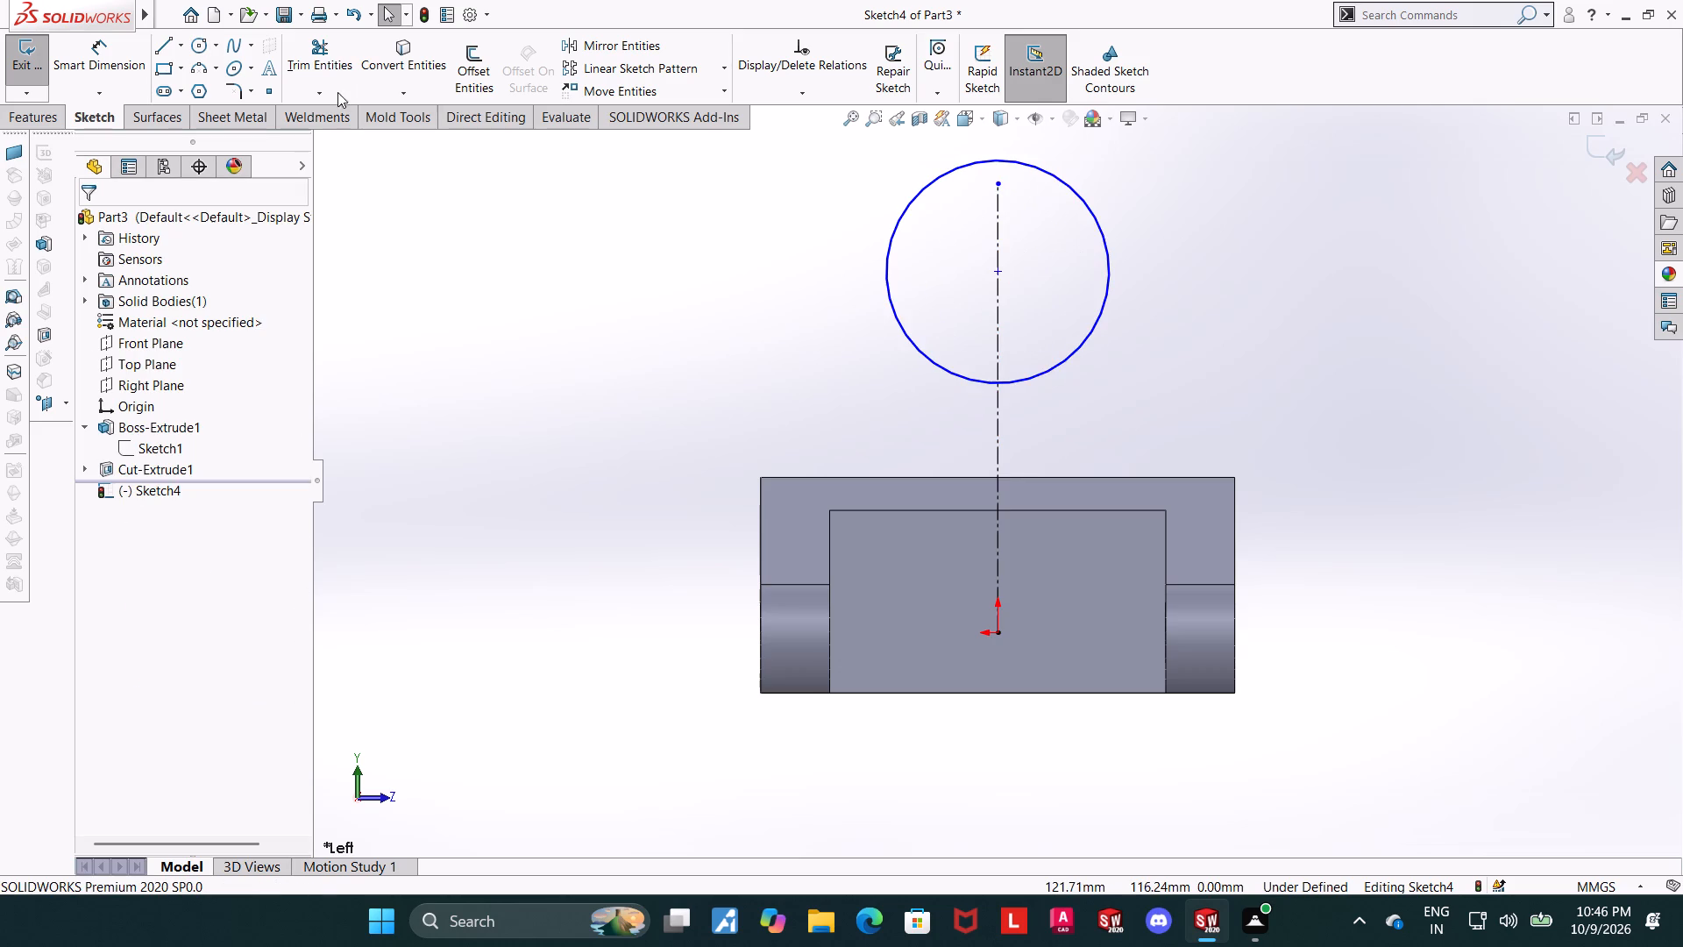
Dimension the circle's diameter and set it to 45 mm.
click(109, 61)
click(939, 176)
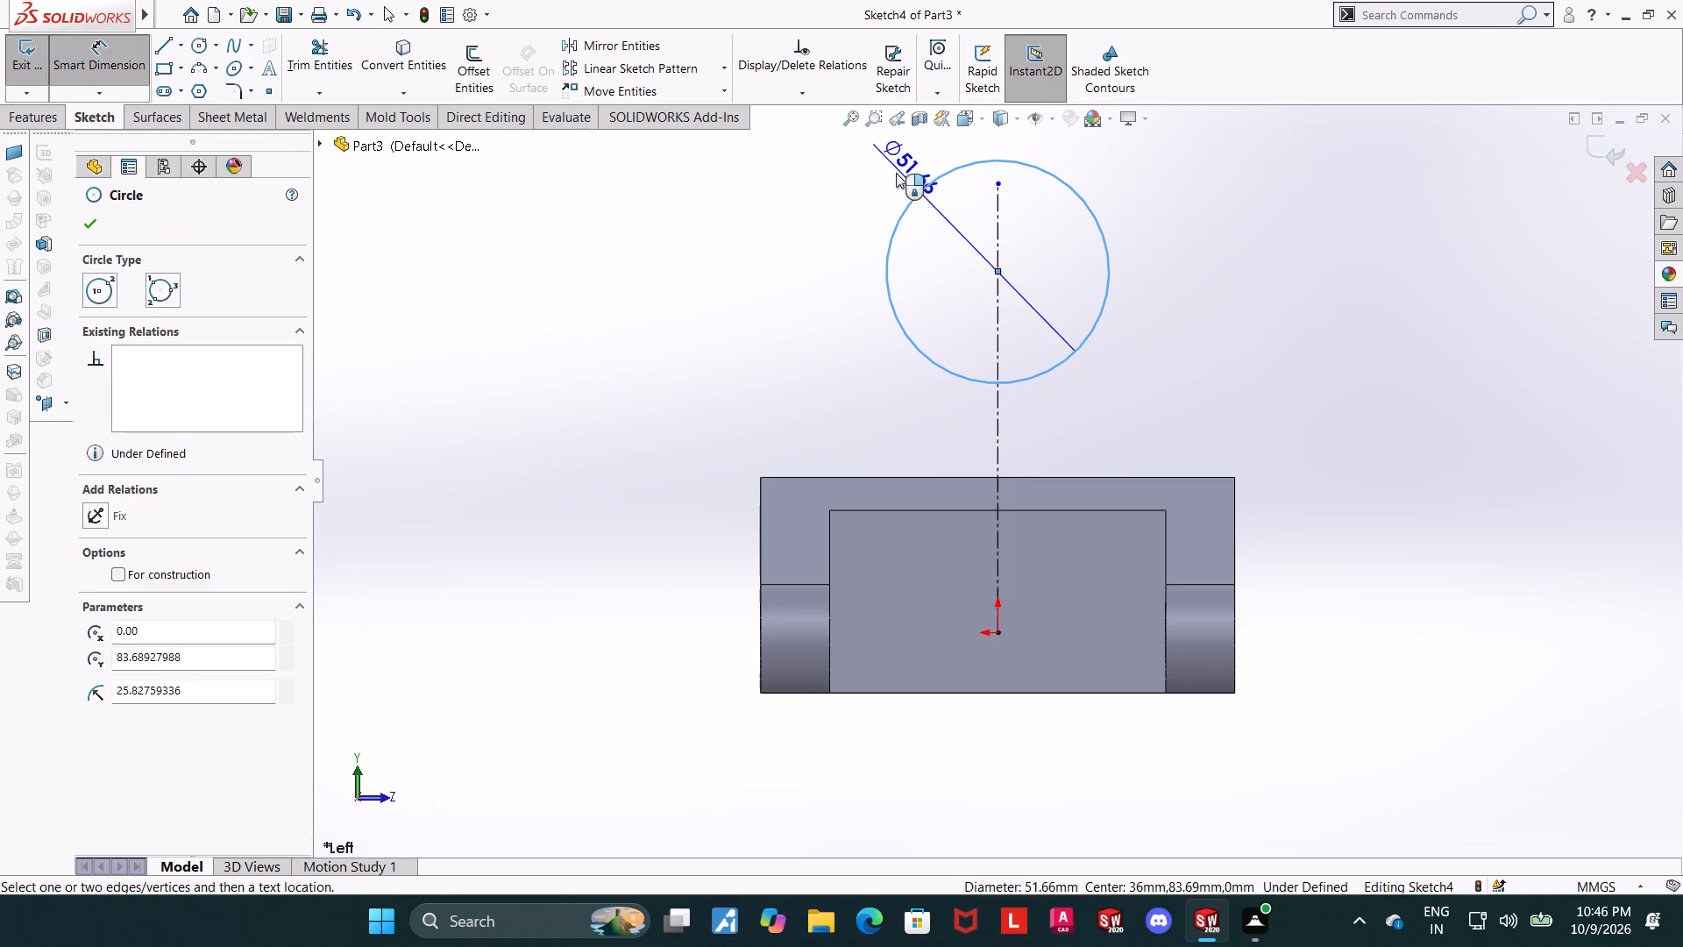
click(891, 173)
text(45)
key(Return)
key(Escape)
key(Escape)
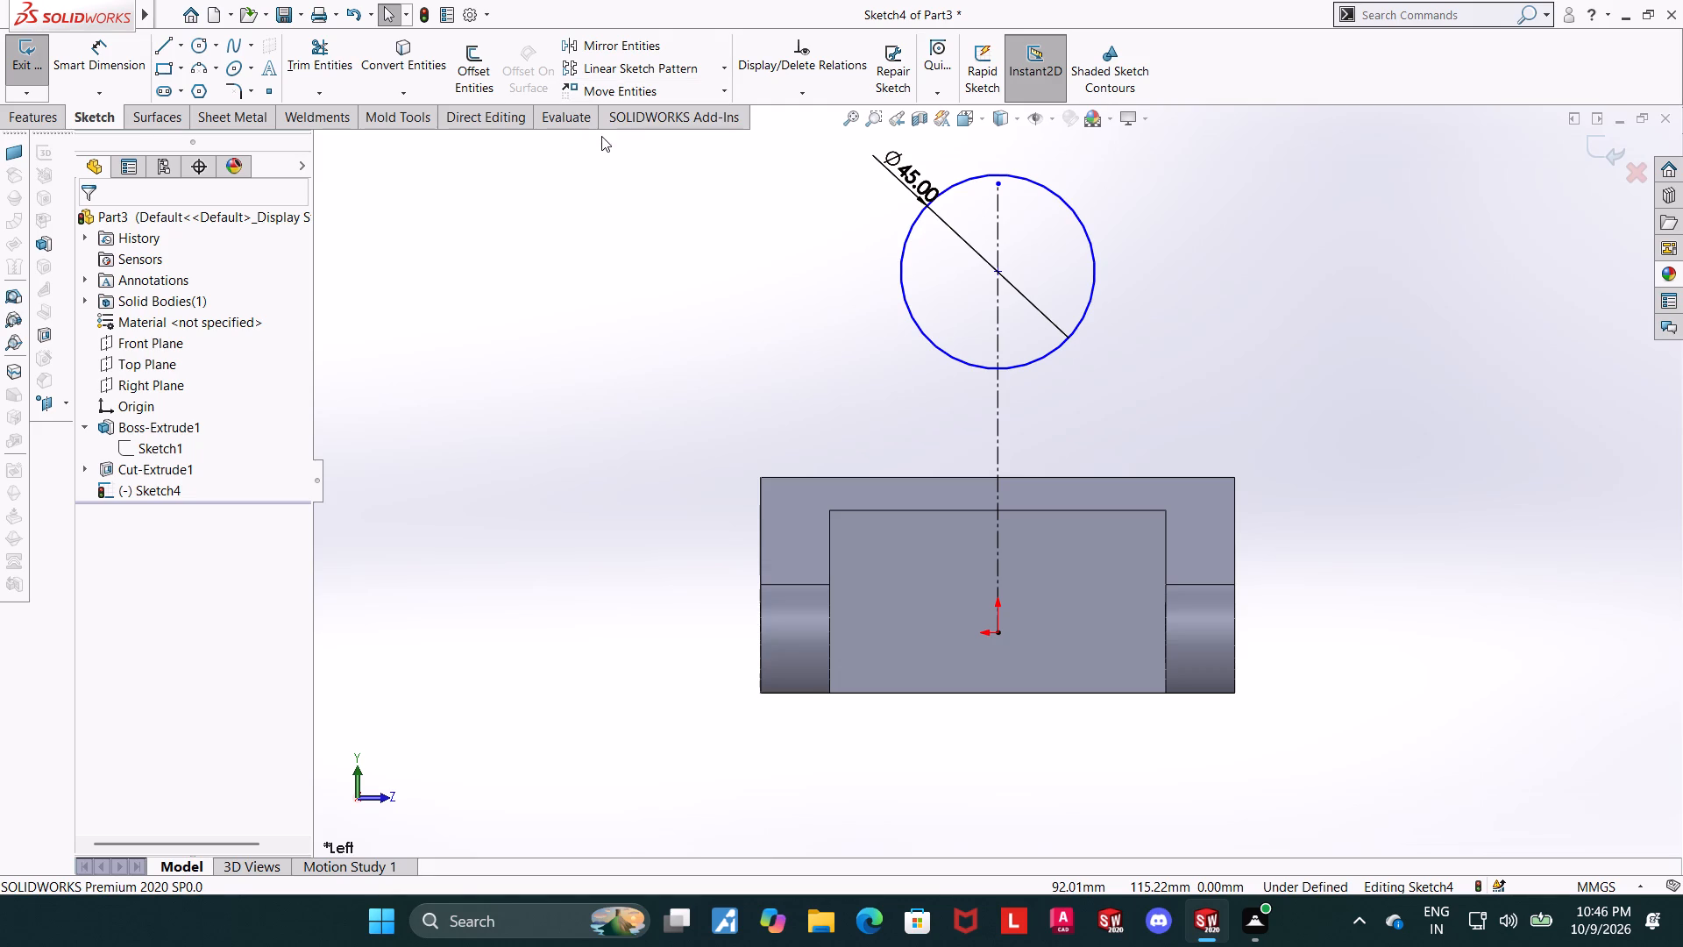
Sketch two slanted lines about 61 mm long, one on each side of the centerline, joining the part's top edge to the circle.
click(163, 42)
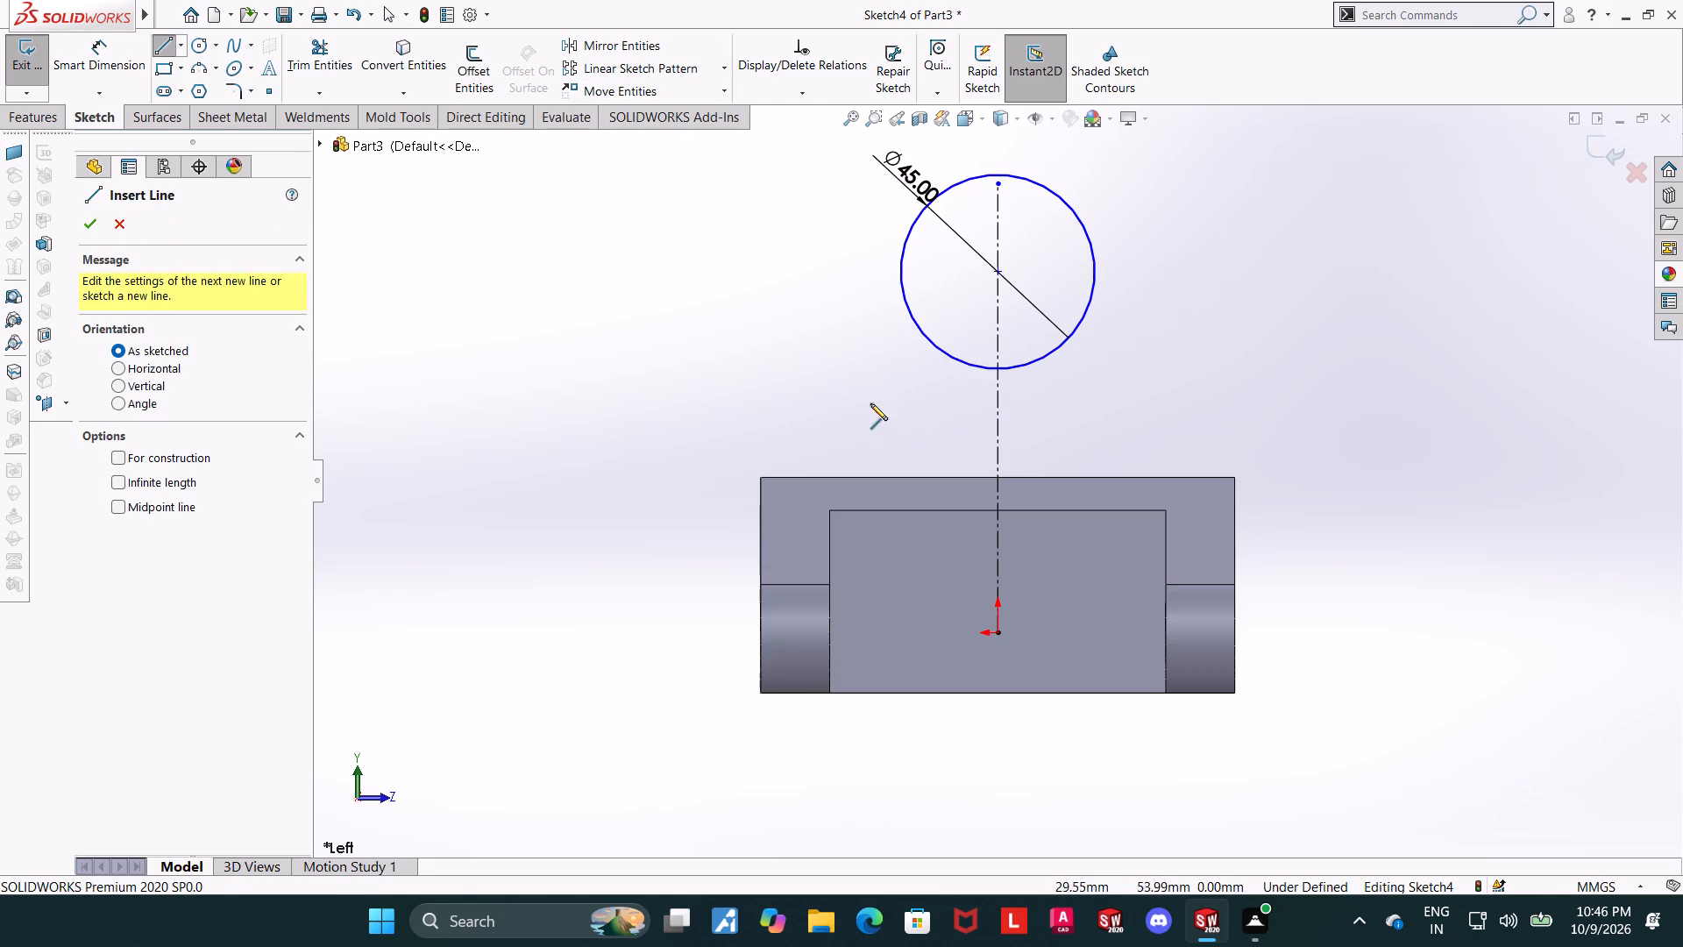
click(849, 479)
click(910, 220)
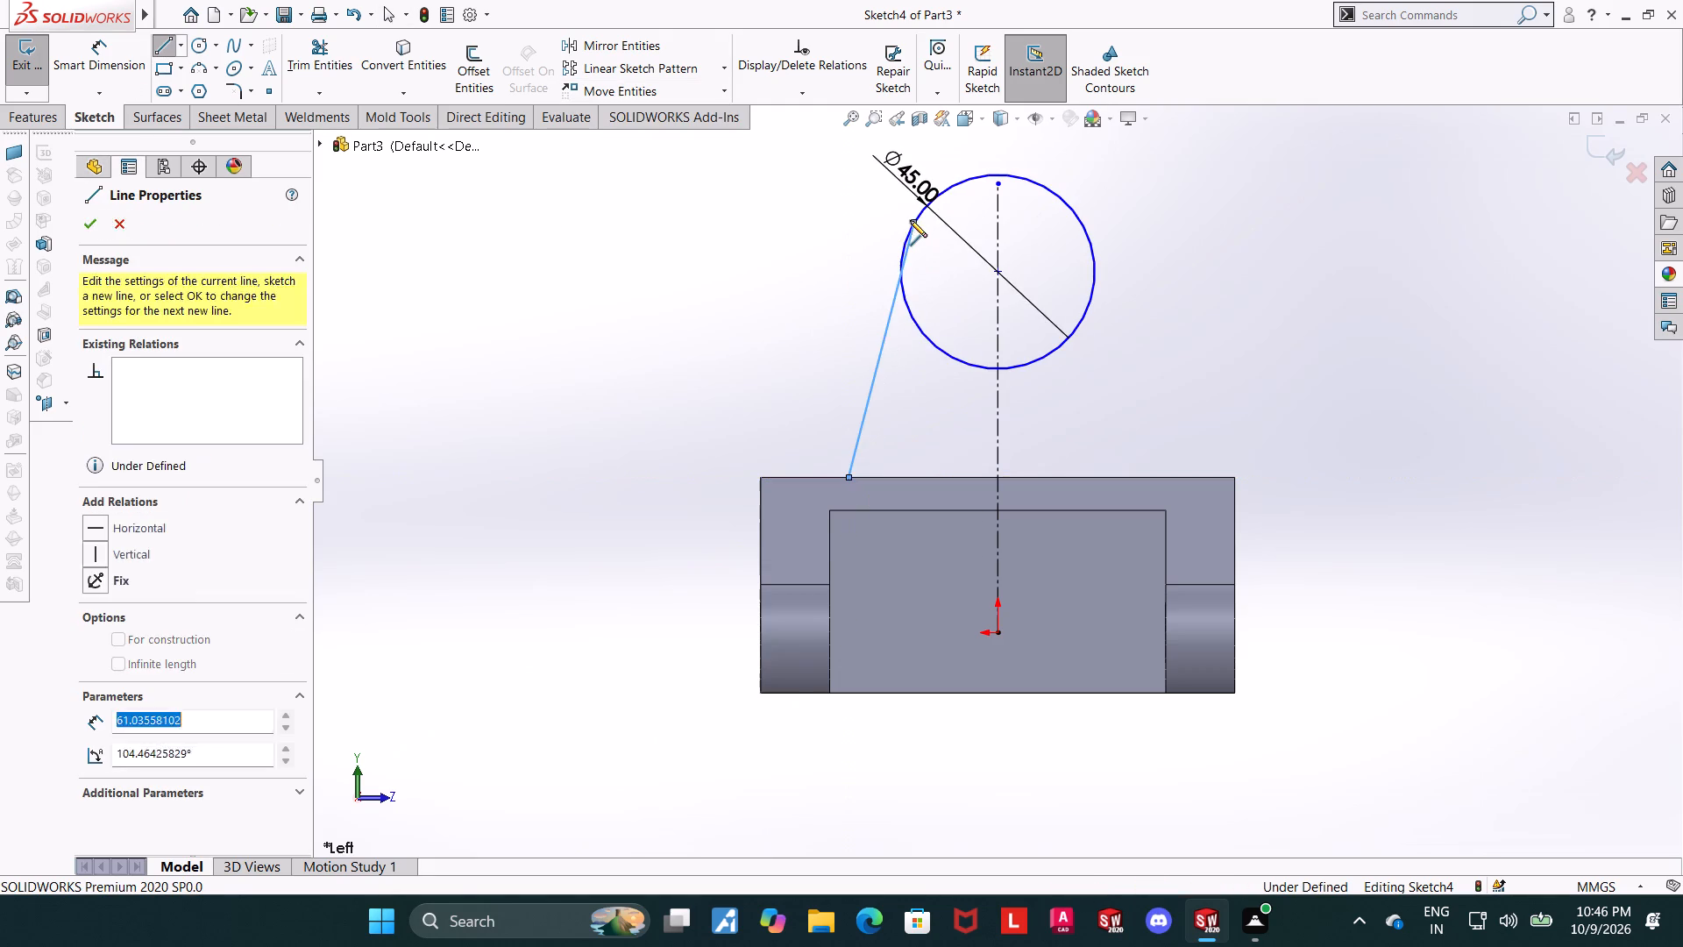
key(Escape)
key(Escape)
click(163, 50)
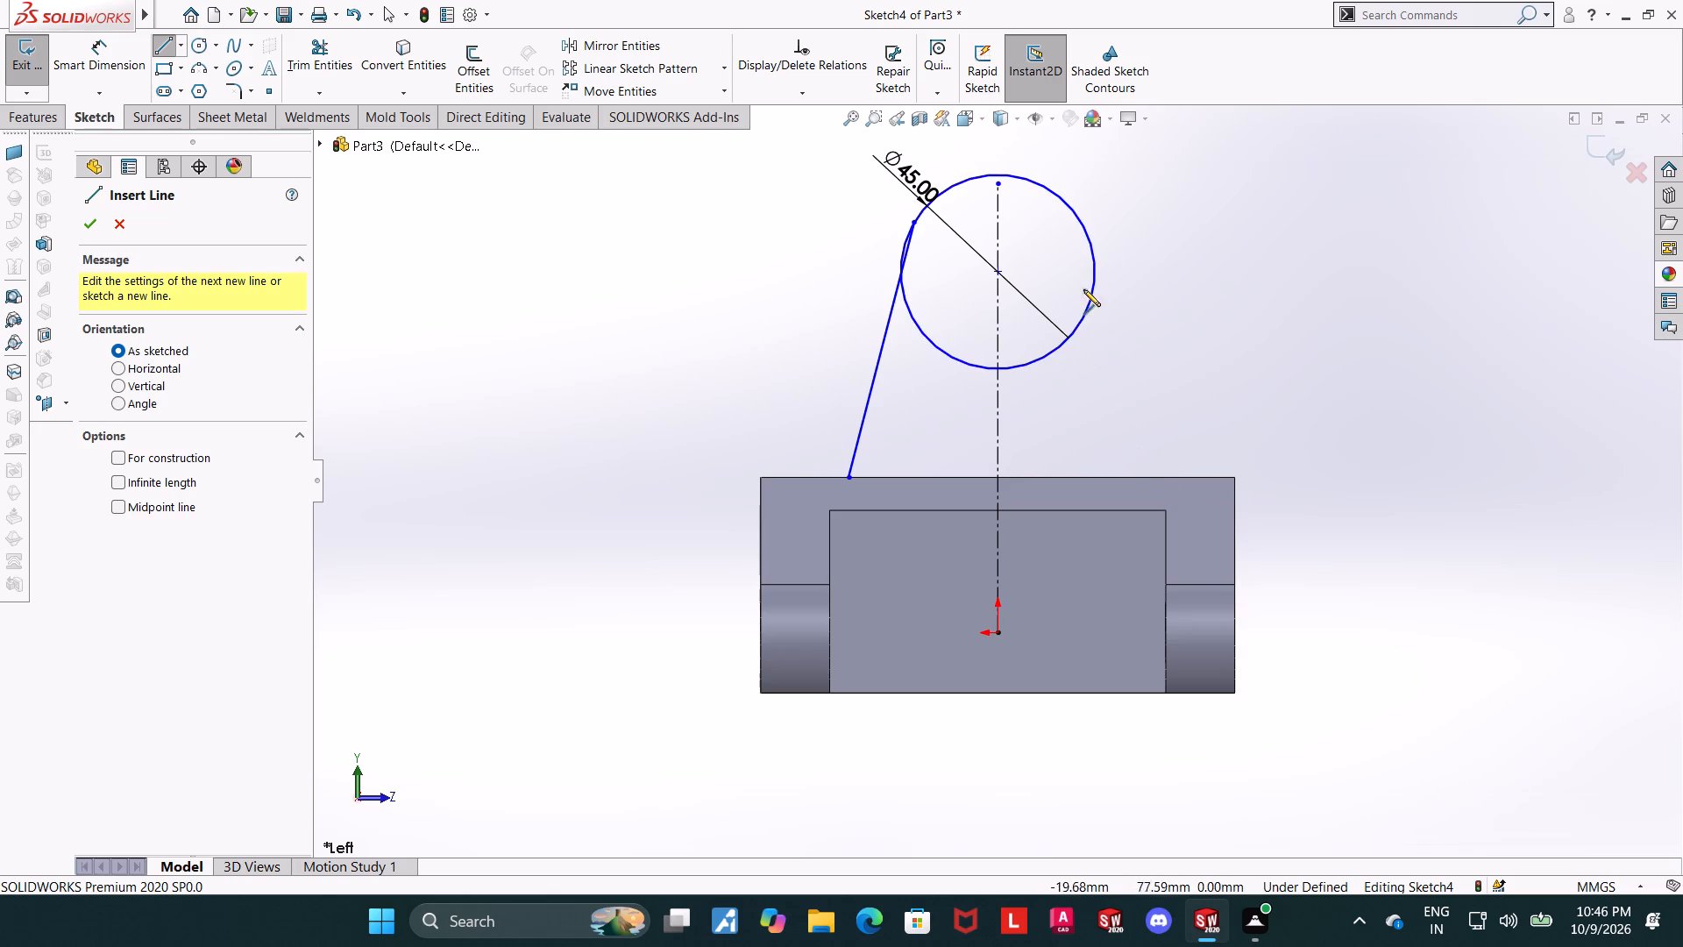
click(1081, 224)
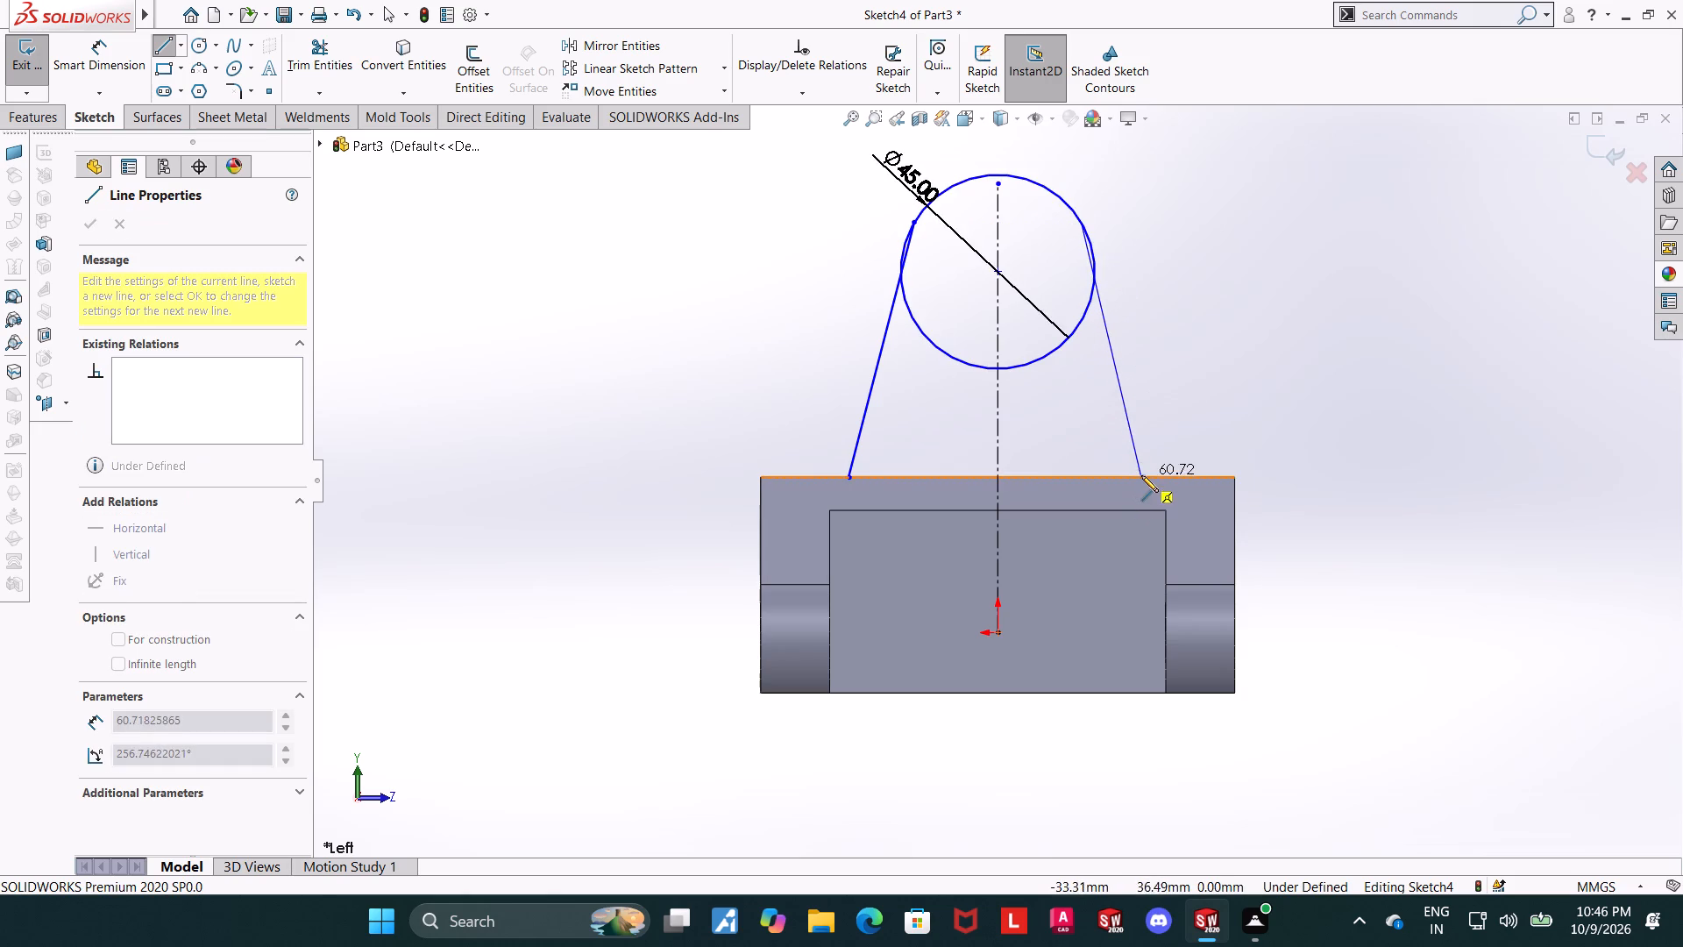
click(1141, 475)
key(Escape)
key(Escape)
Make both slanted lines tangent to the circle.
click(881, 335)
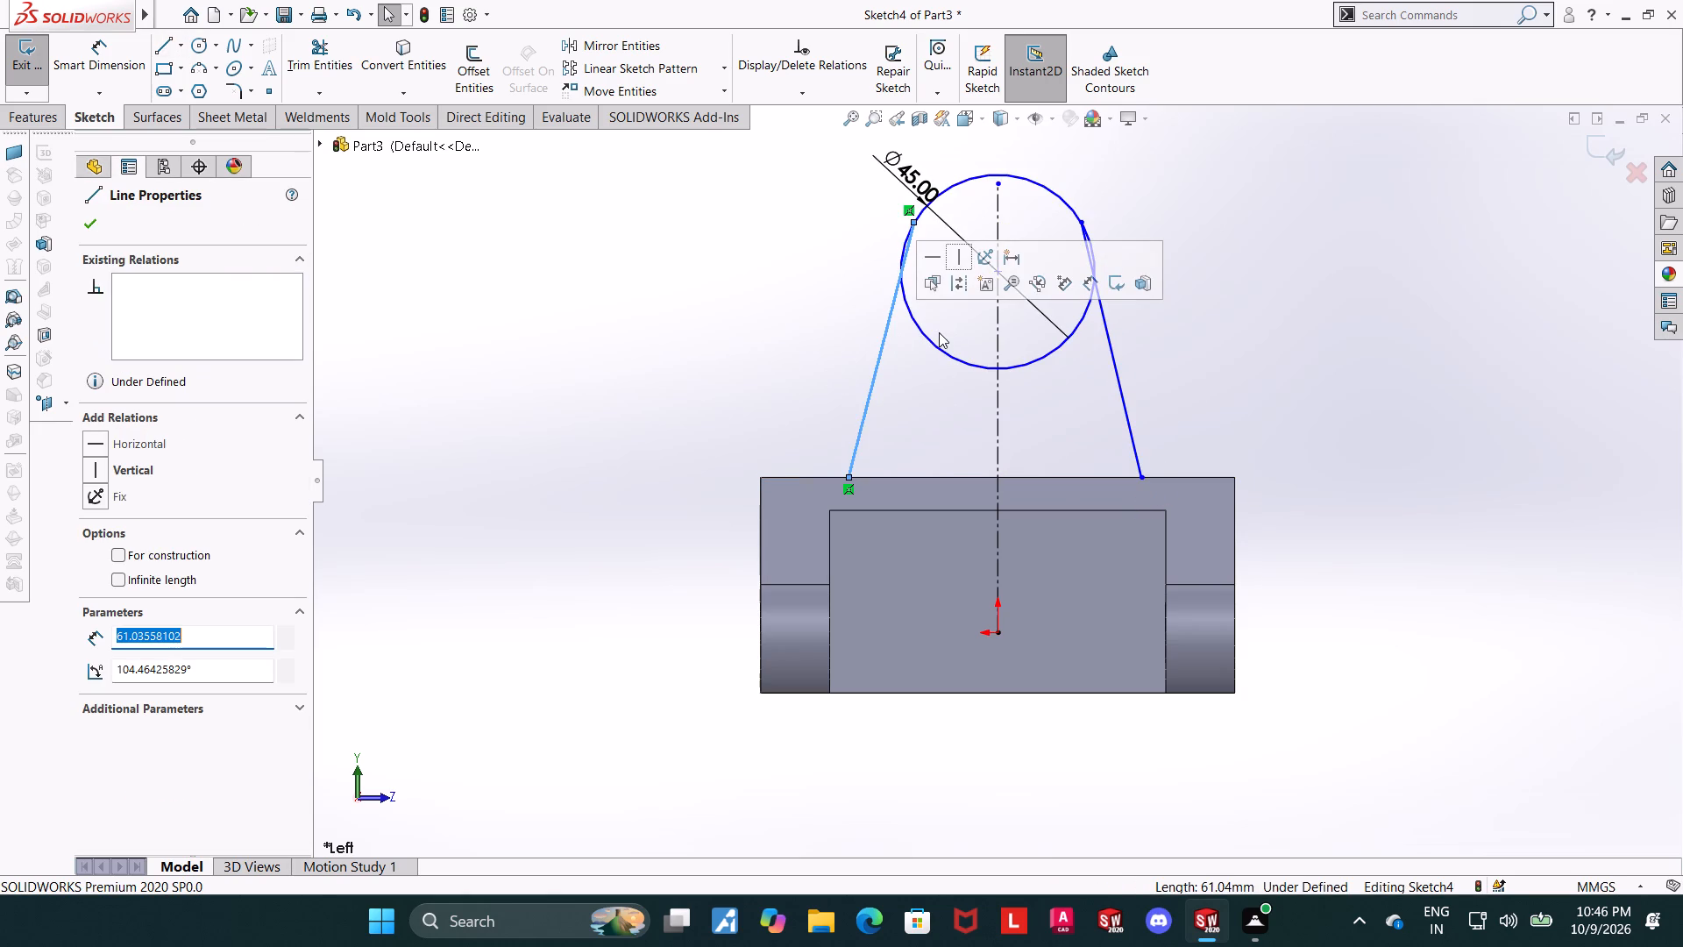
ctrl+click(925, 332)
click(91, 526)
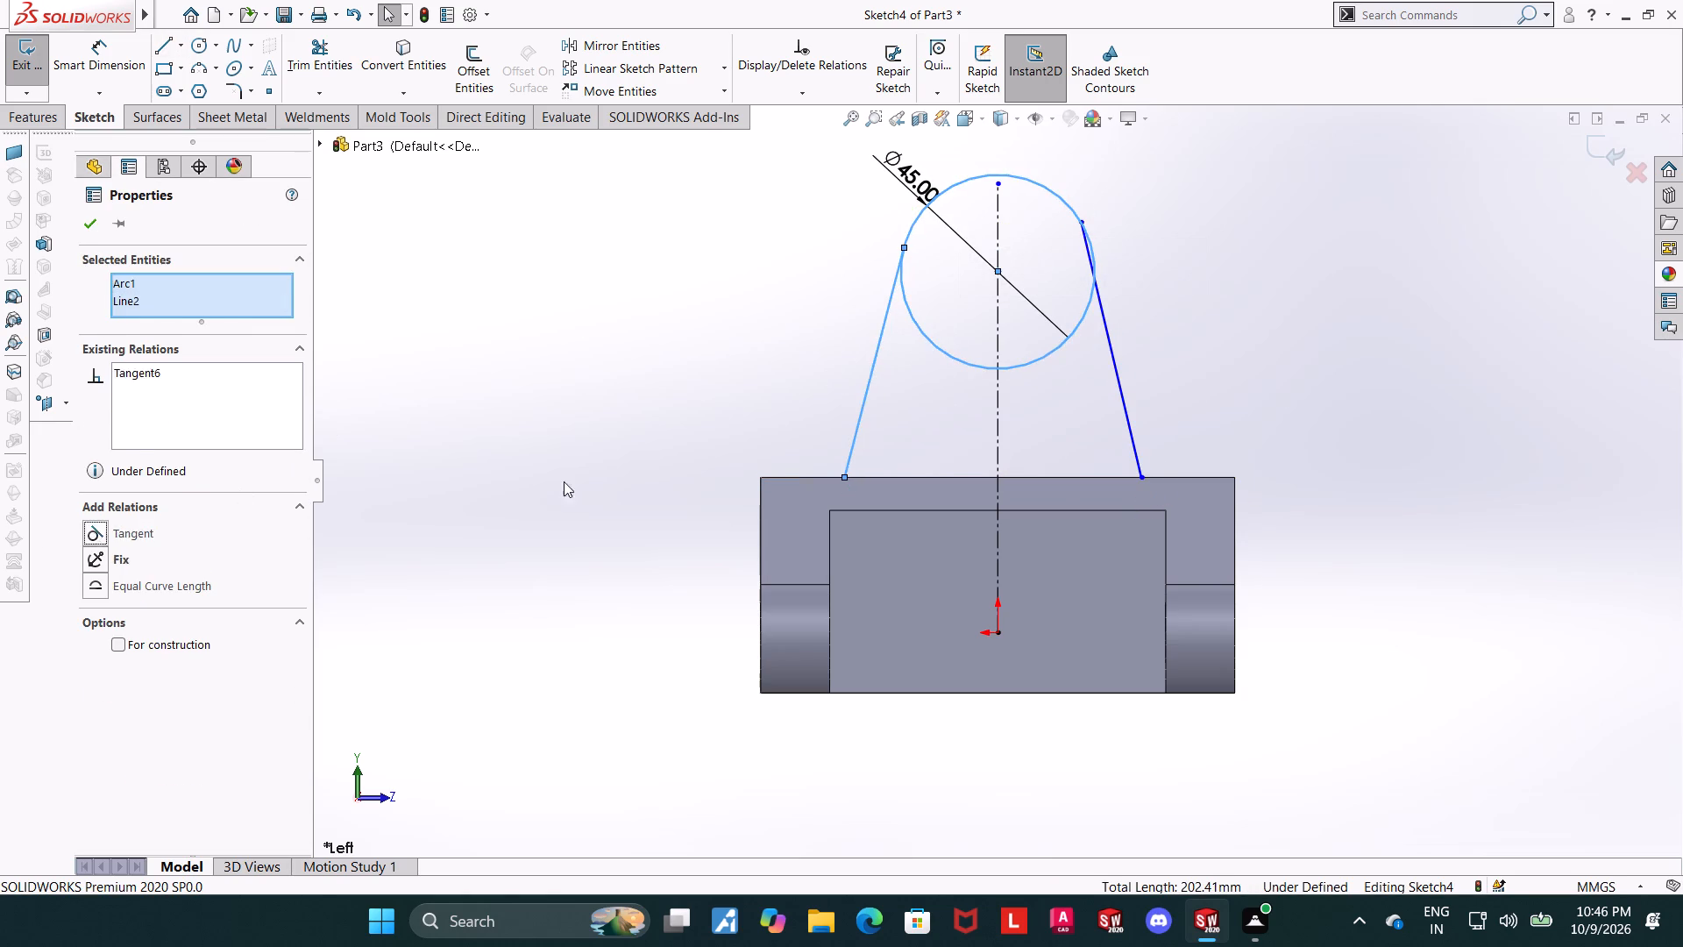
key(Escape)
click(1213, 317)
click(1086, 312)
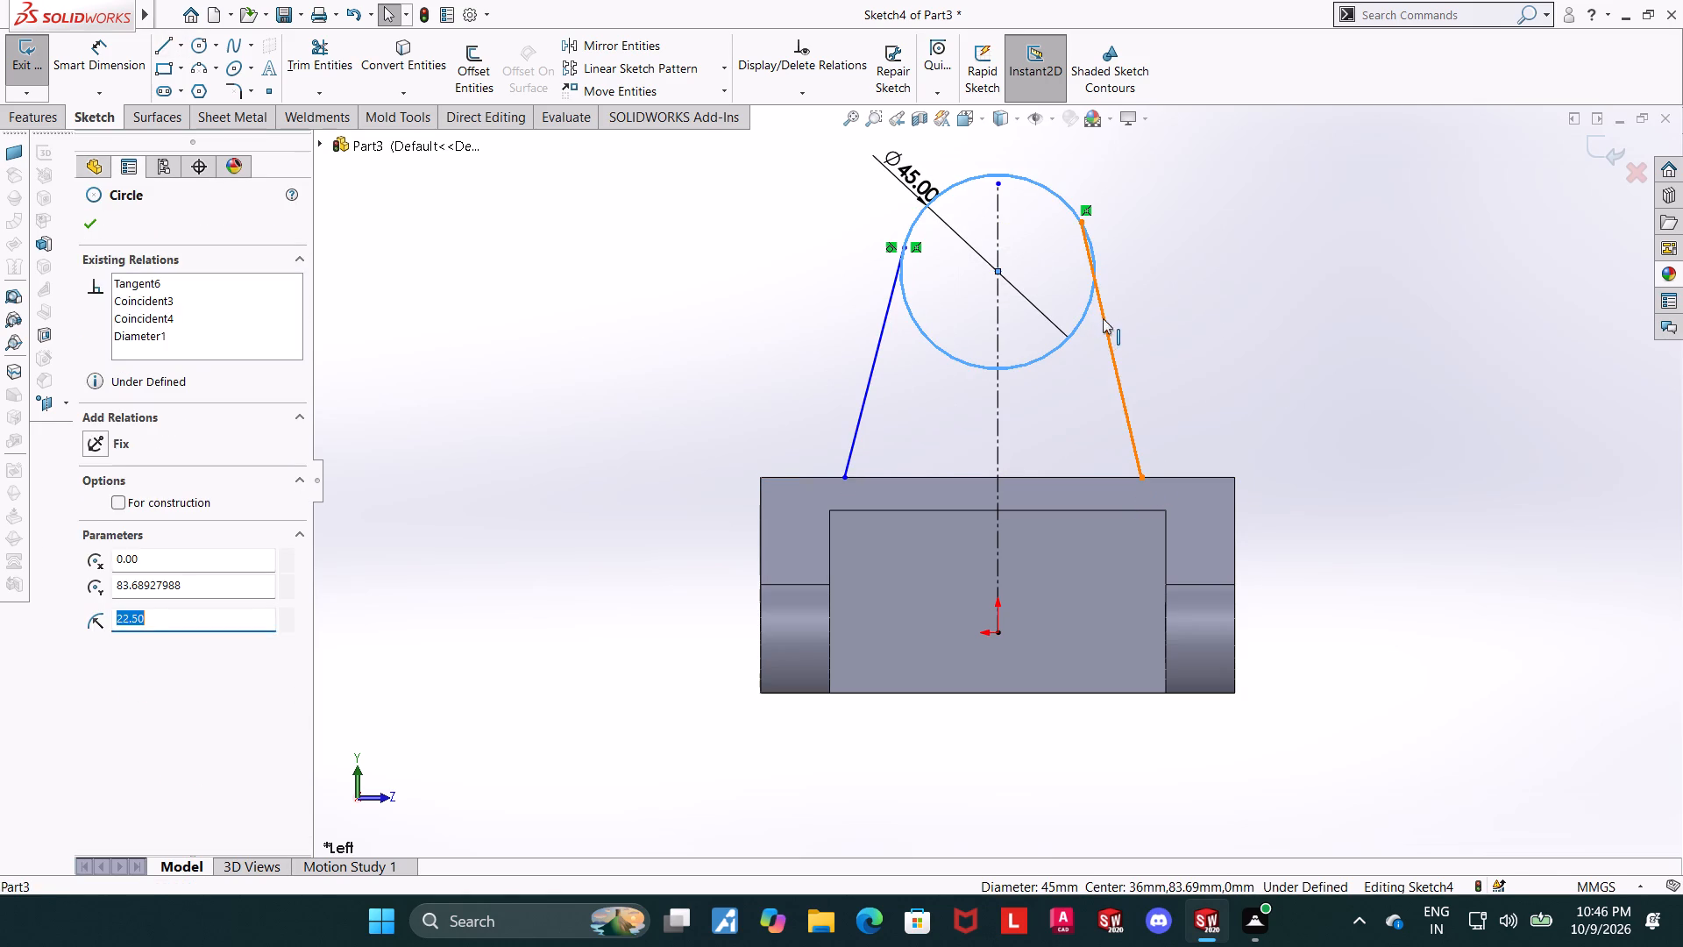
ctrl+click(1103, 318)
click(96, 537)
key(Escape)
key(Escape)
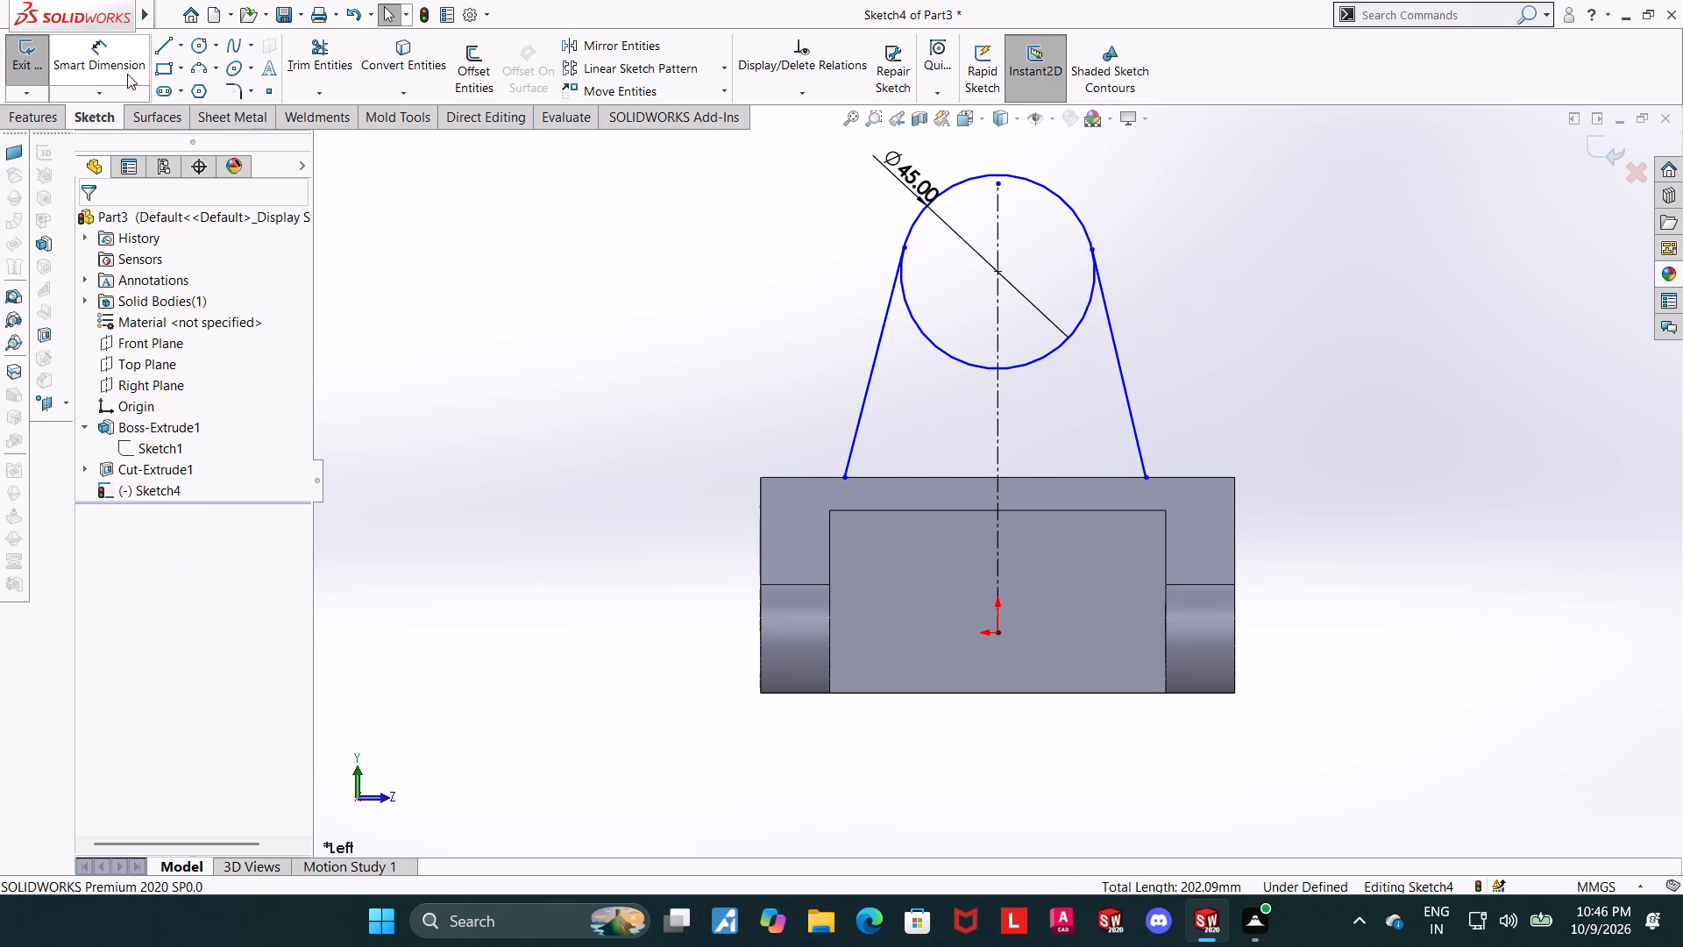
Close the profile's base with a line along the part's top edge between the lower ends of the slanted lines.
click(155, 43)
click(845, 474)
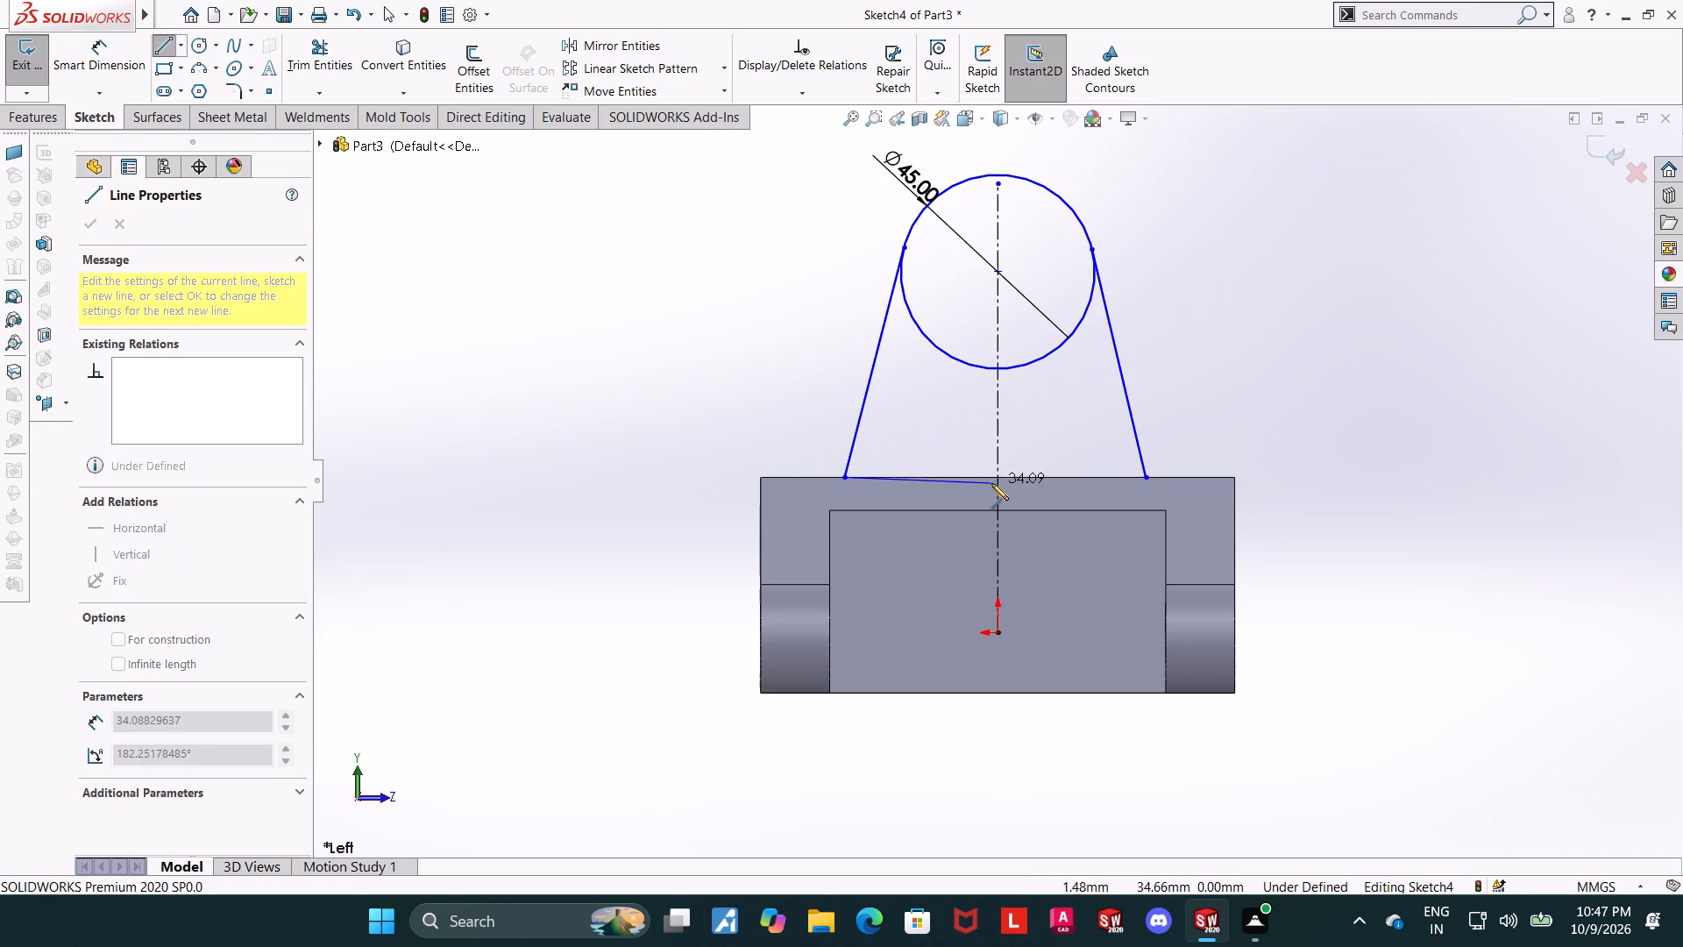
click(1145, 478)
key(Escape)
key(Escape)
key(Escape)
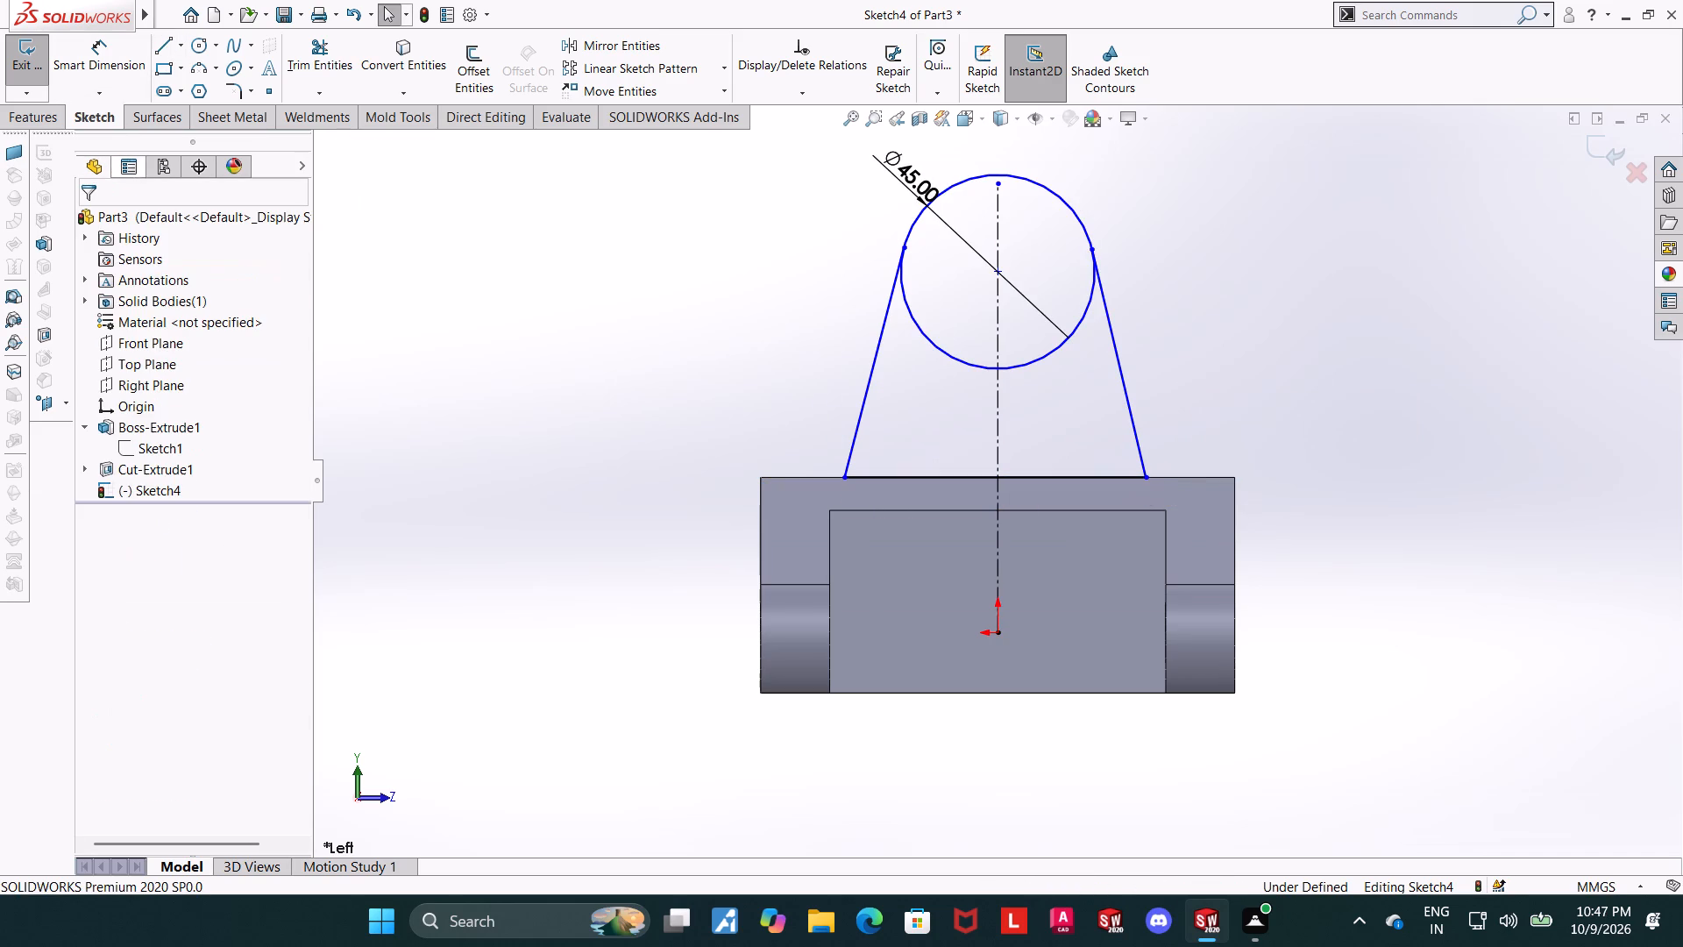
Dimension the first slanted line's lower endpoint, on the +Z-opposite side, to the centerline at 35 mm.
click(113, 73)
click(841, 475)
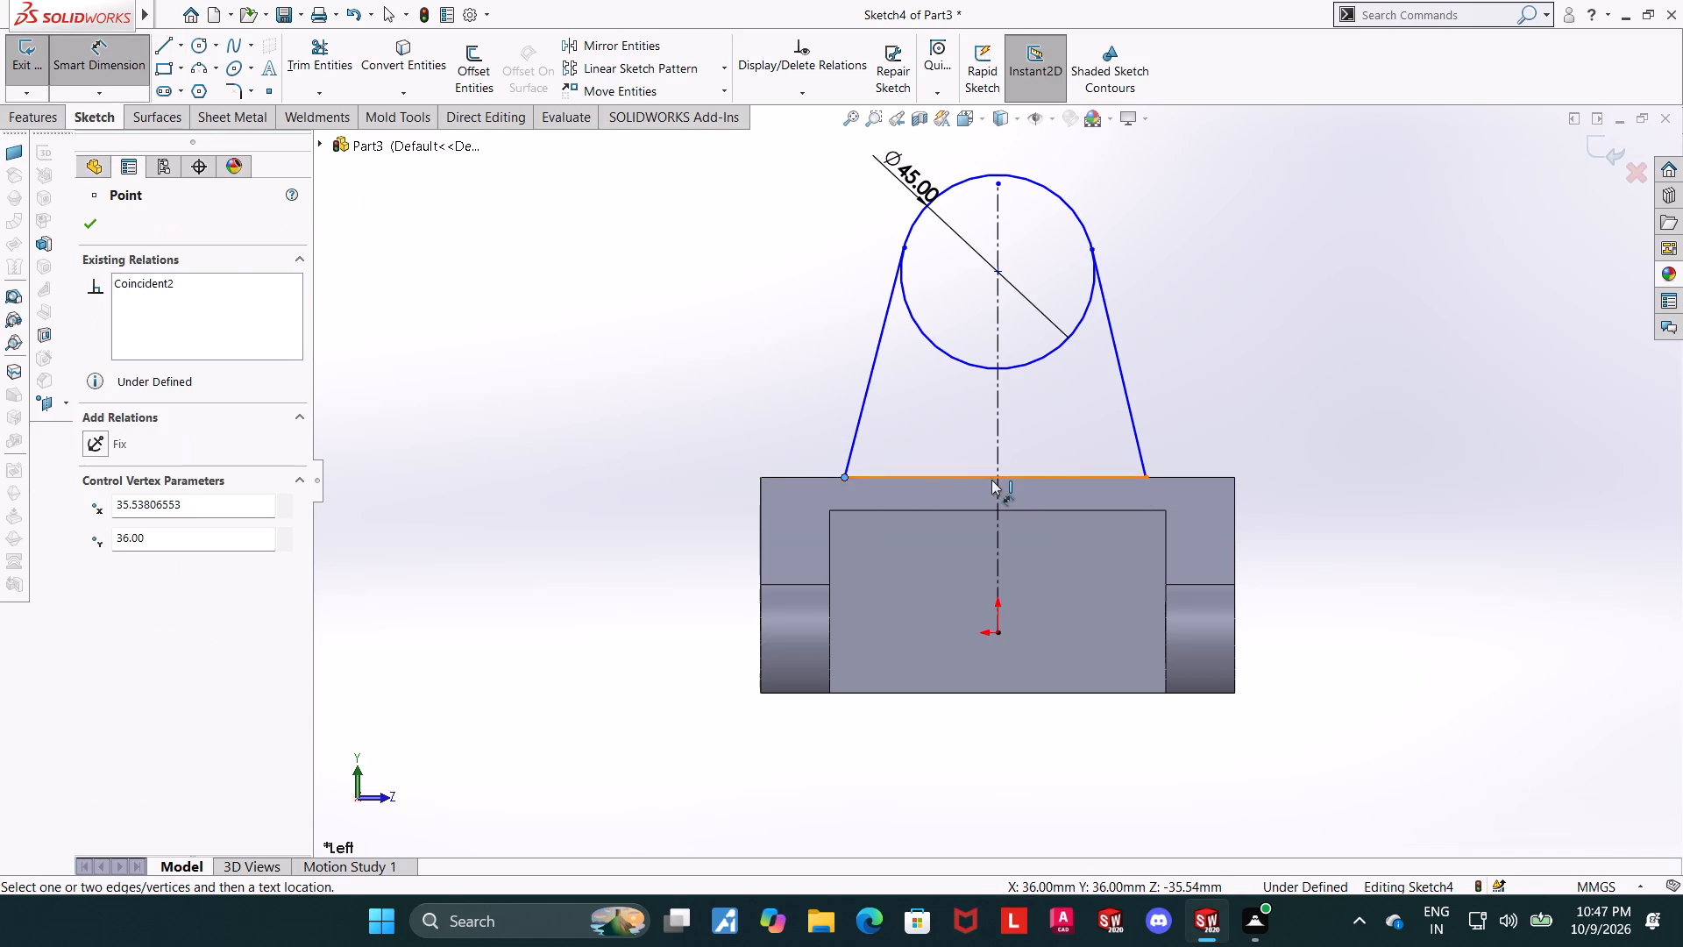
click(998, 486)
click(948, 441)
text(34)
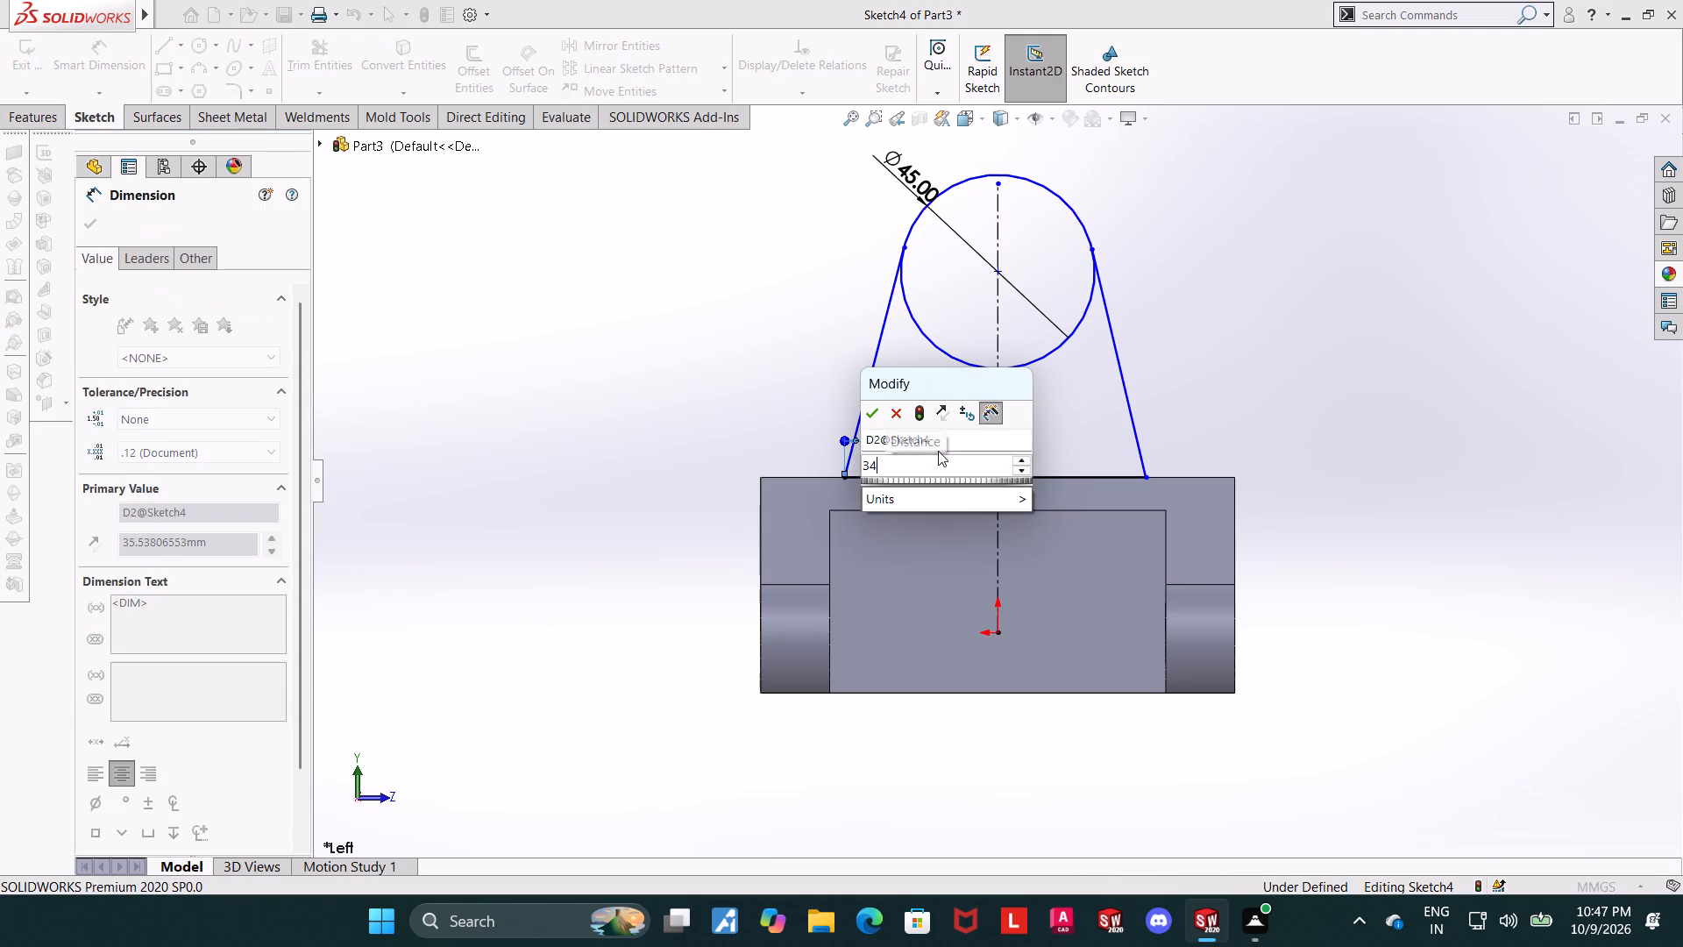
key(BackSpace)
key(5)
key(Return)
key(Escape)
key(Escape)
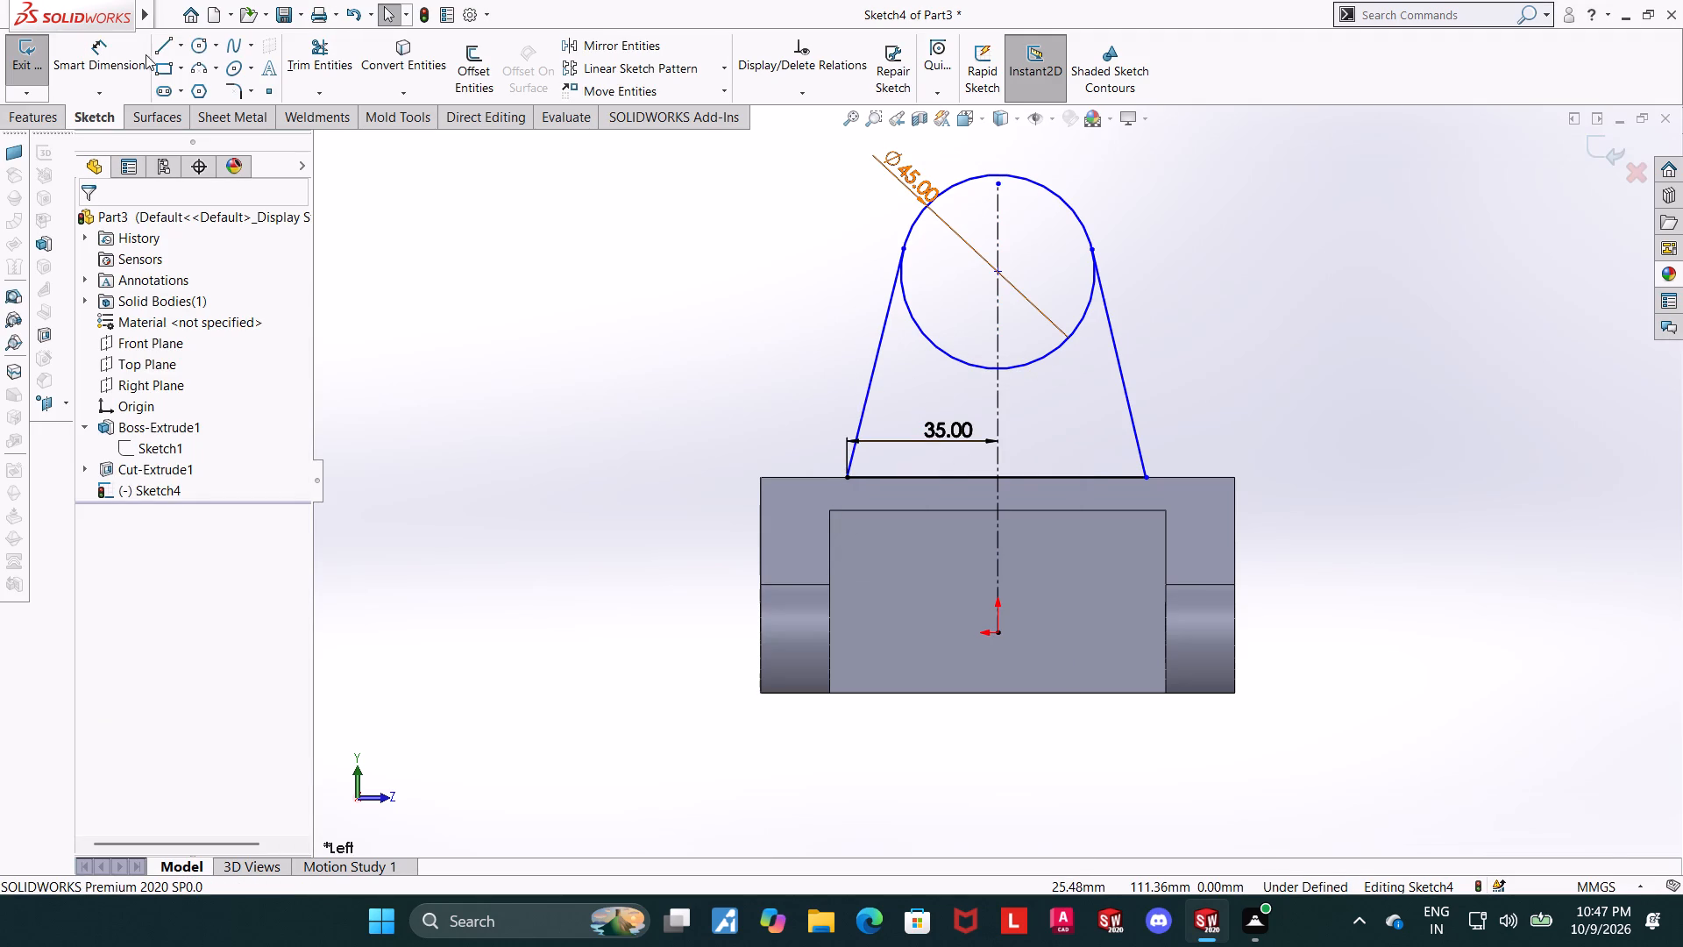
Dimension the other slanted line's lower endpoint to the centerline at 35 mm.
click(144, 54)
click(998, 456)
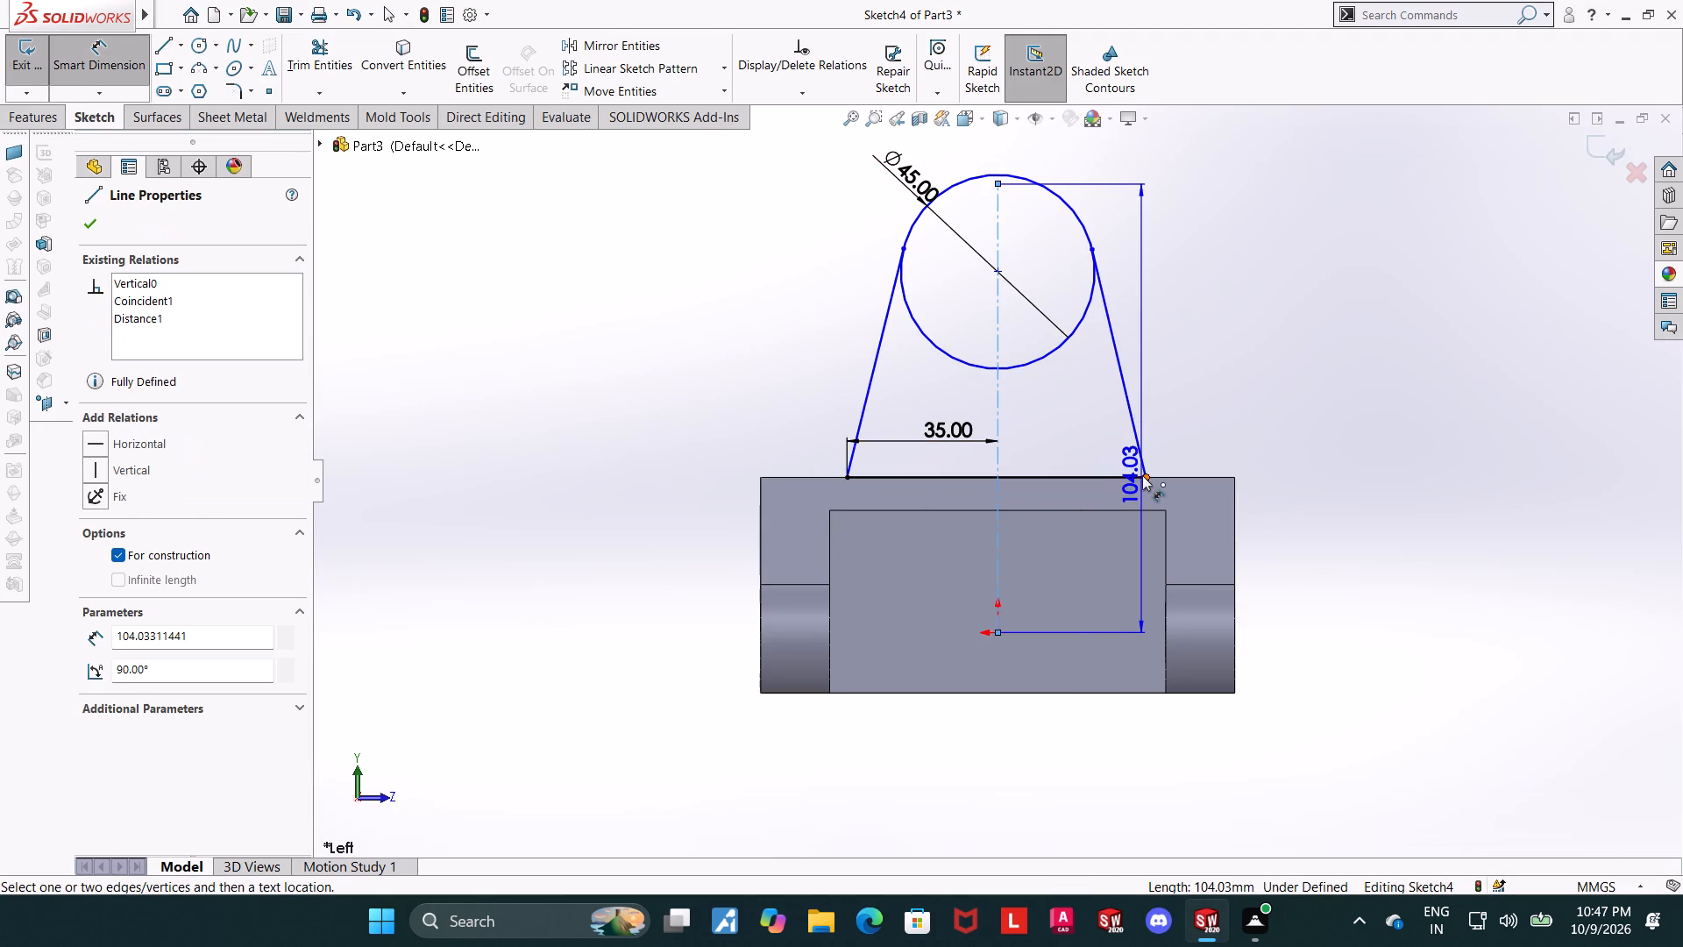
click(1145, 476)
click(1091, 445)
text(35)
key(Return)
key(Escape)
key(Escape)
key(Escape)
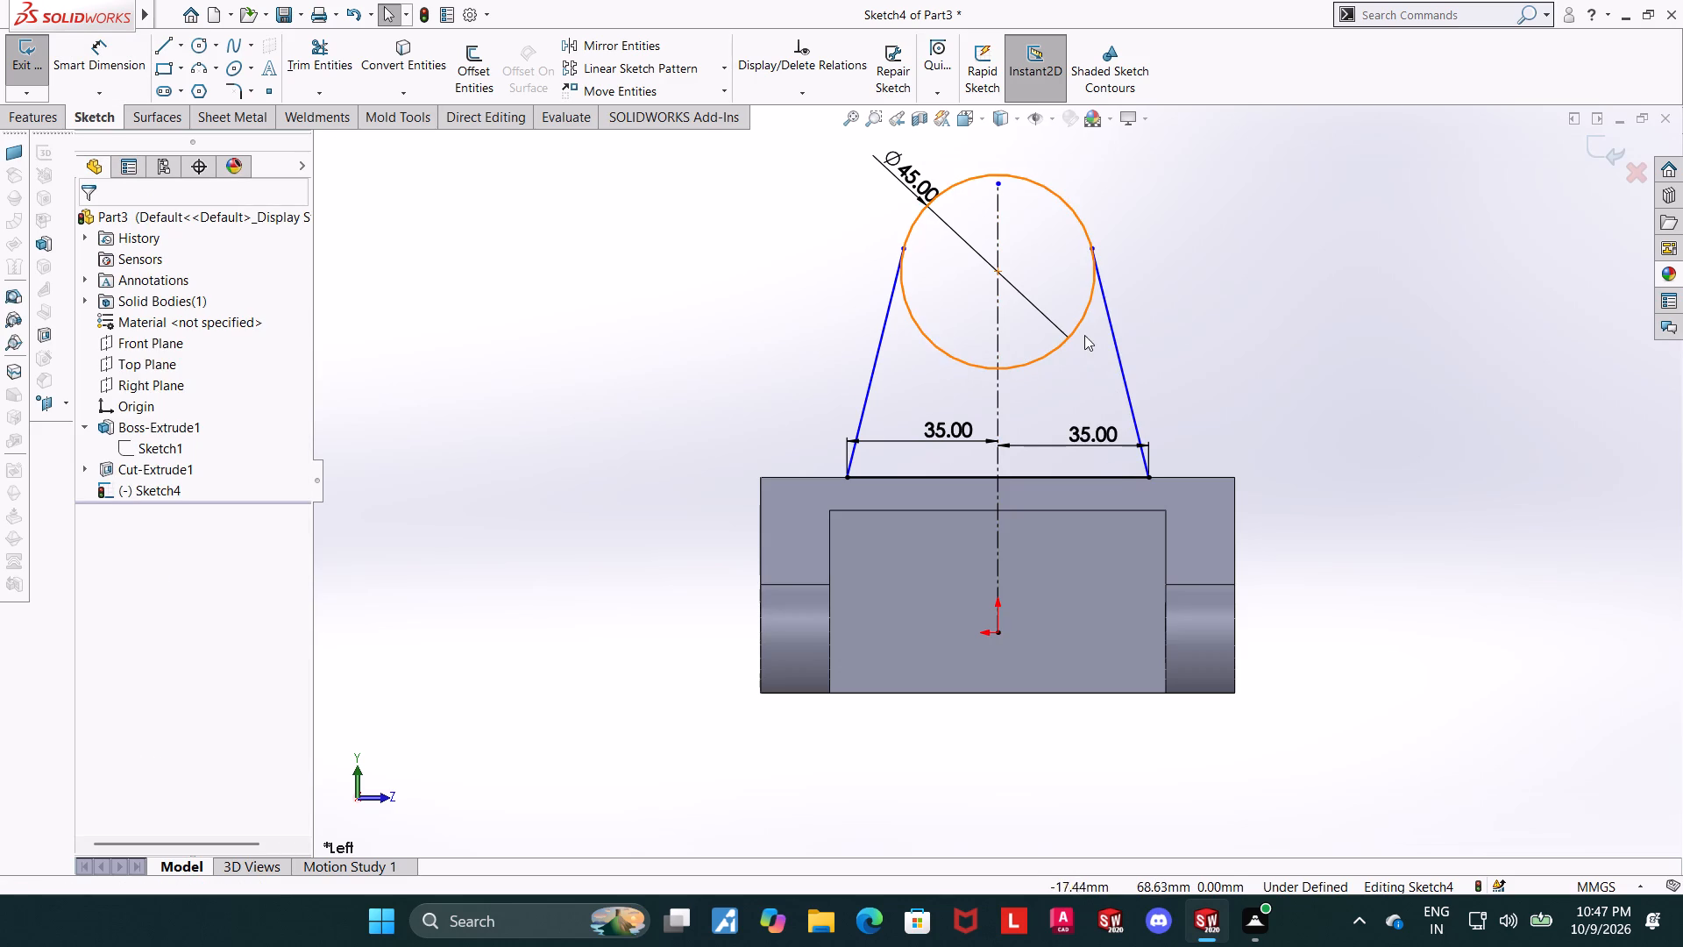
Trim away the lower part of the circle between the tangent lines, leaving only the rounded top arc.
click(342, 52)
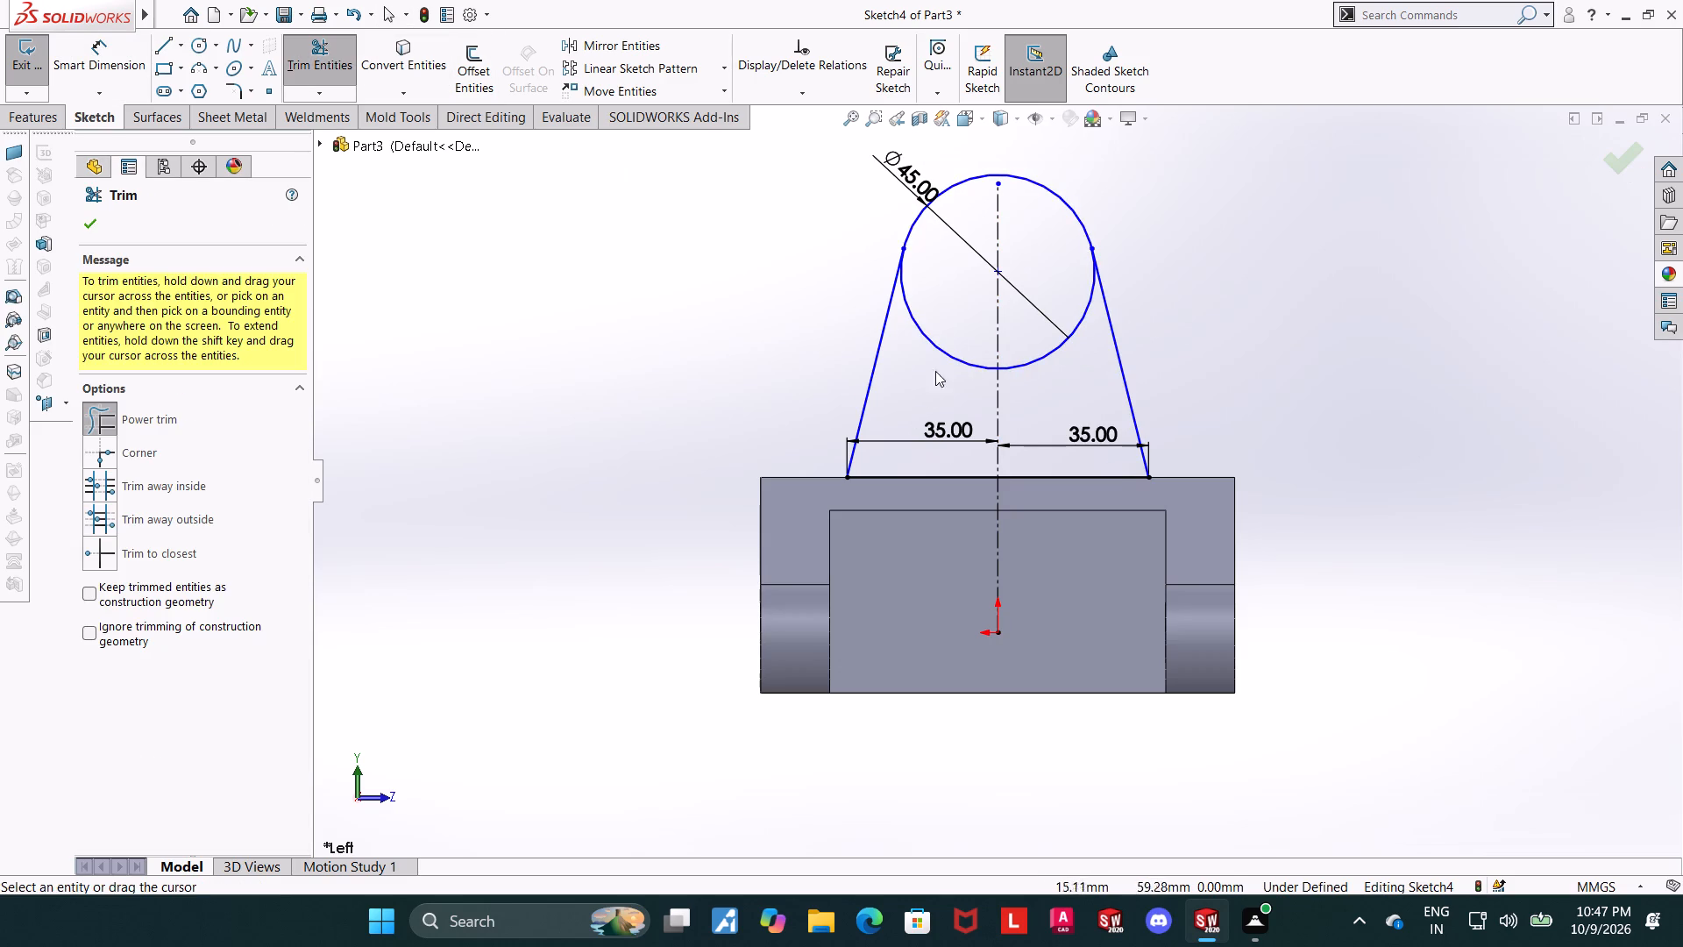
drag(949, 330, 947, 364)
drag(1020, 353, 1027, 367)
key(Escape)
key(Escape)
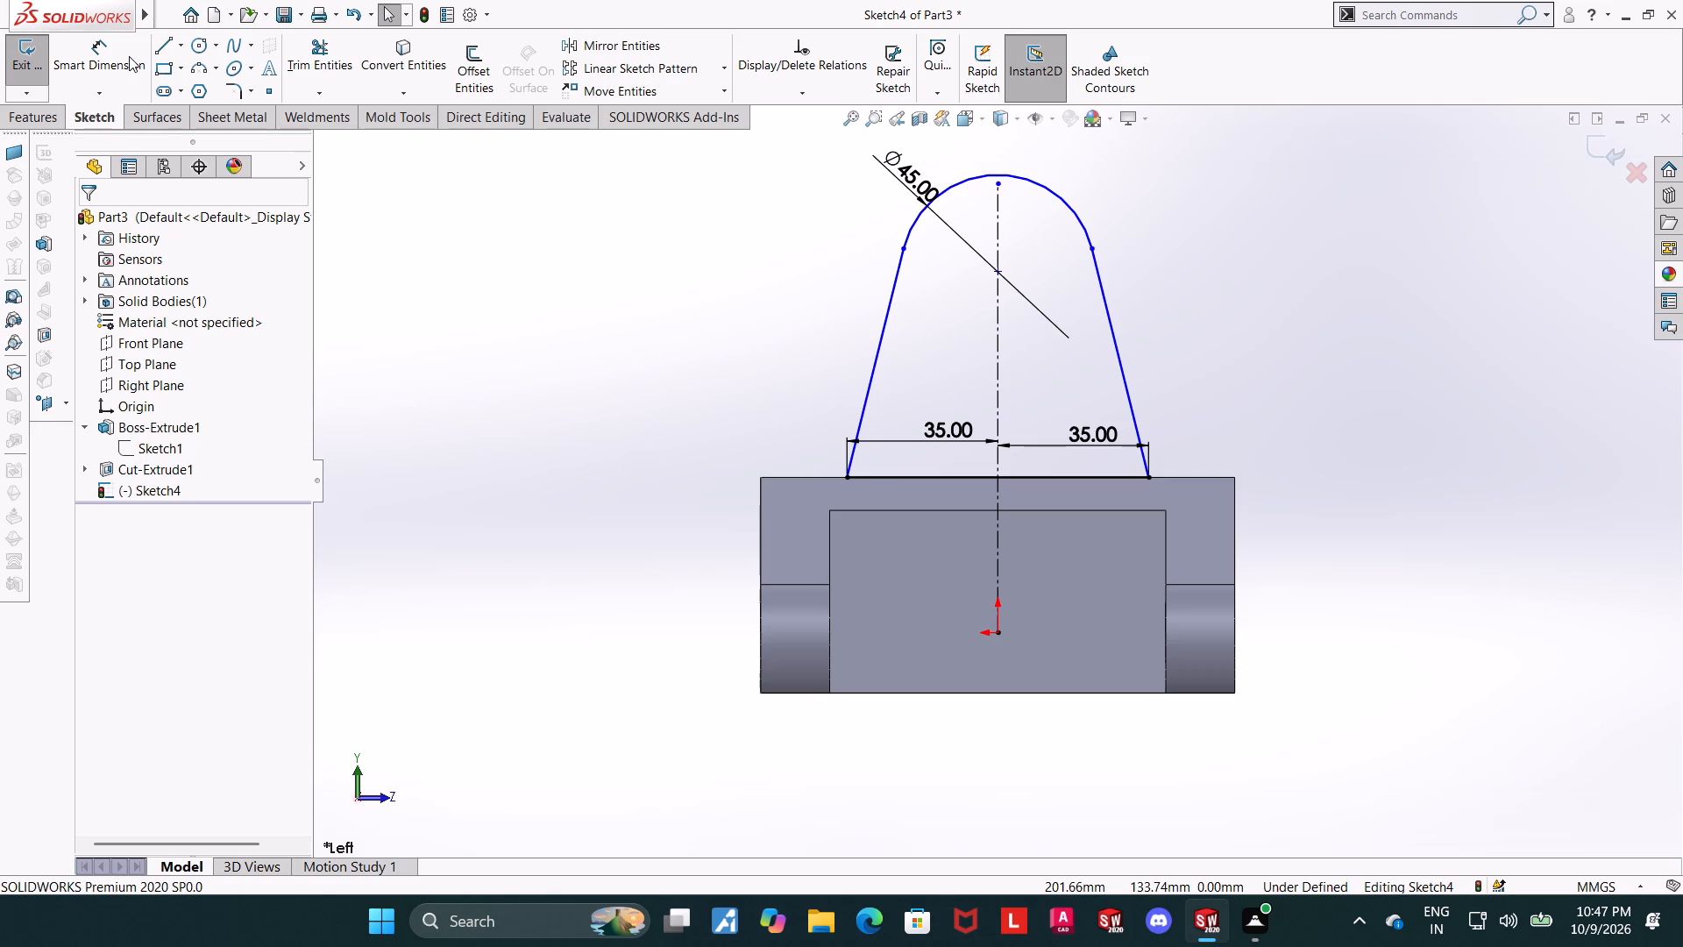
Dimension the vertical distance from the top arc's center to the part's bottom edge at 83 mm.
click(129, 56)
click(995, 273)
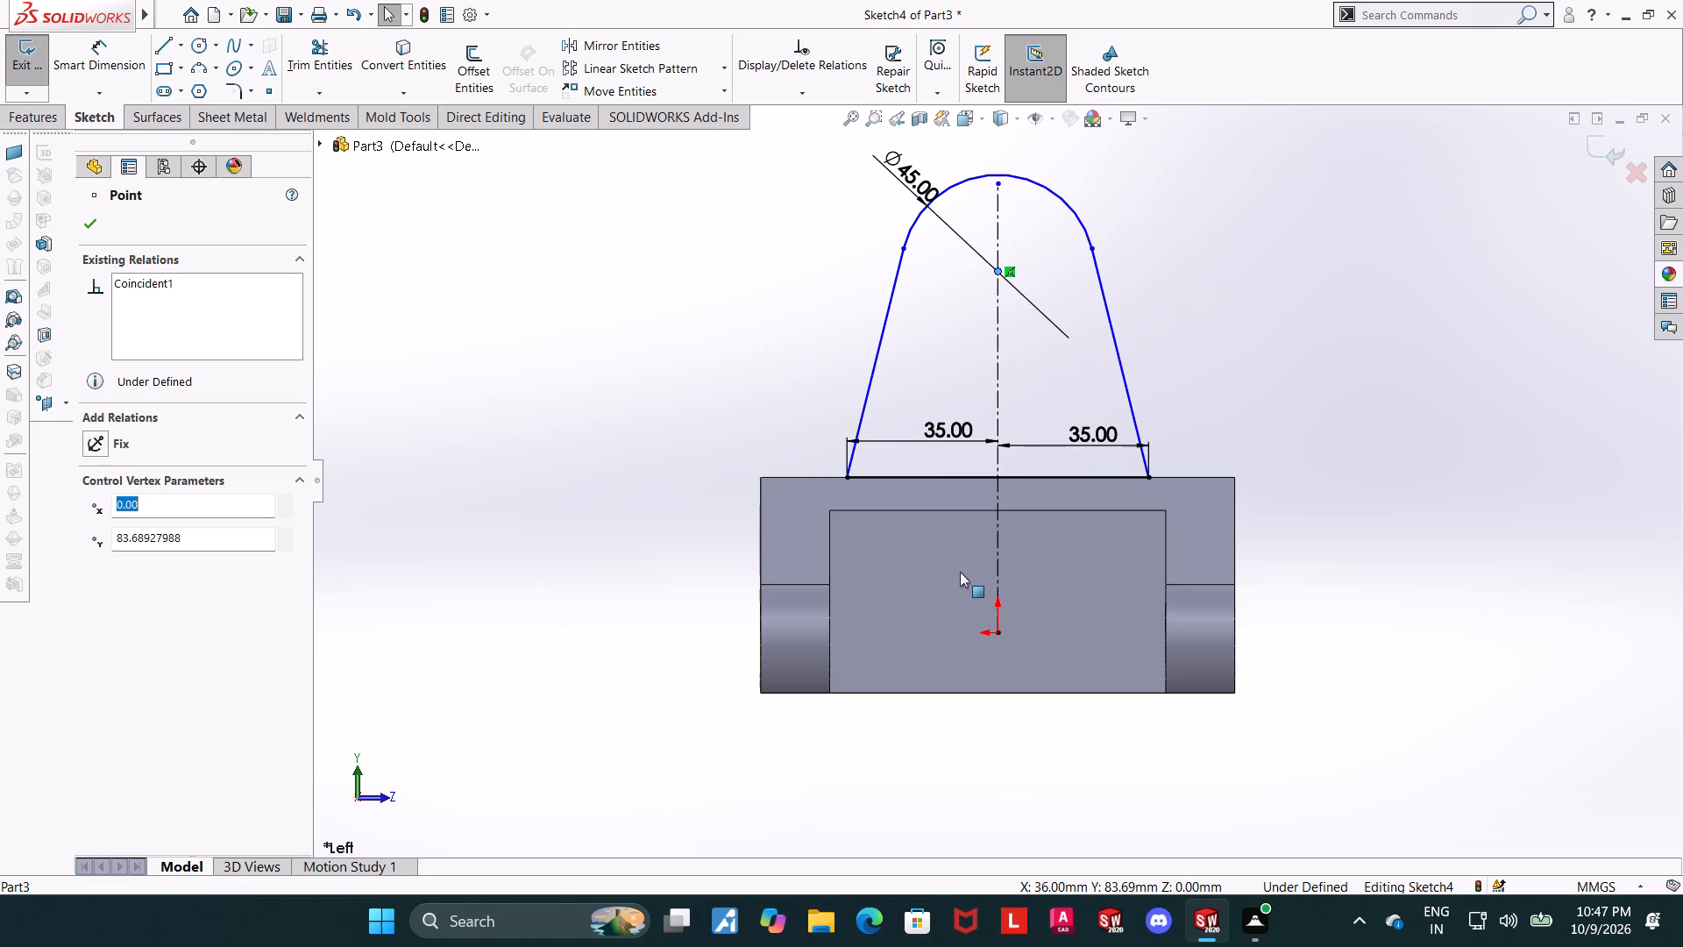
click(1019, 690)
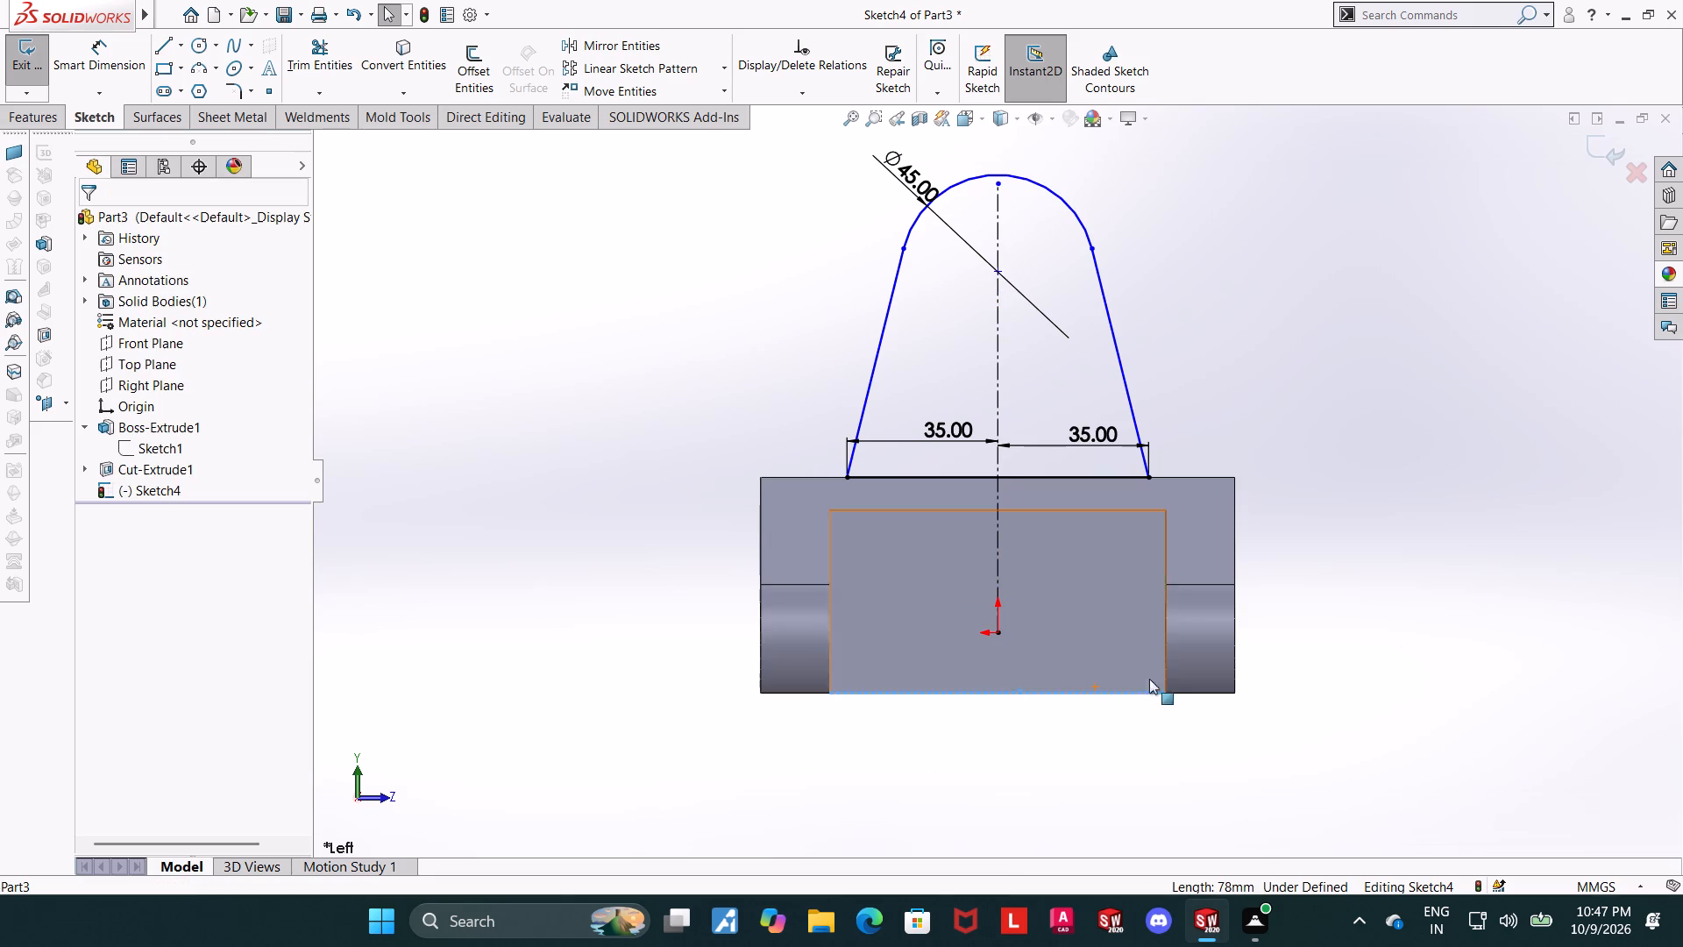
click(95, 56)
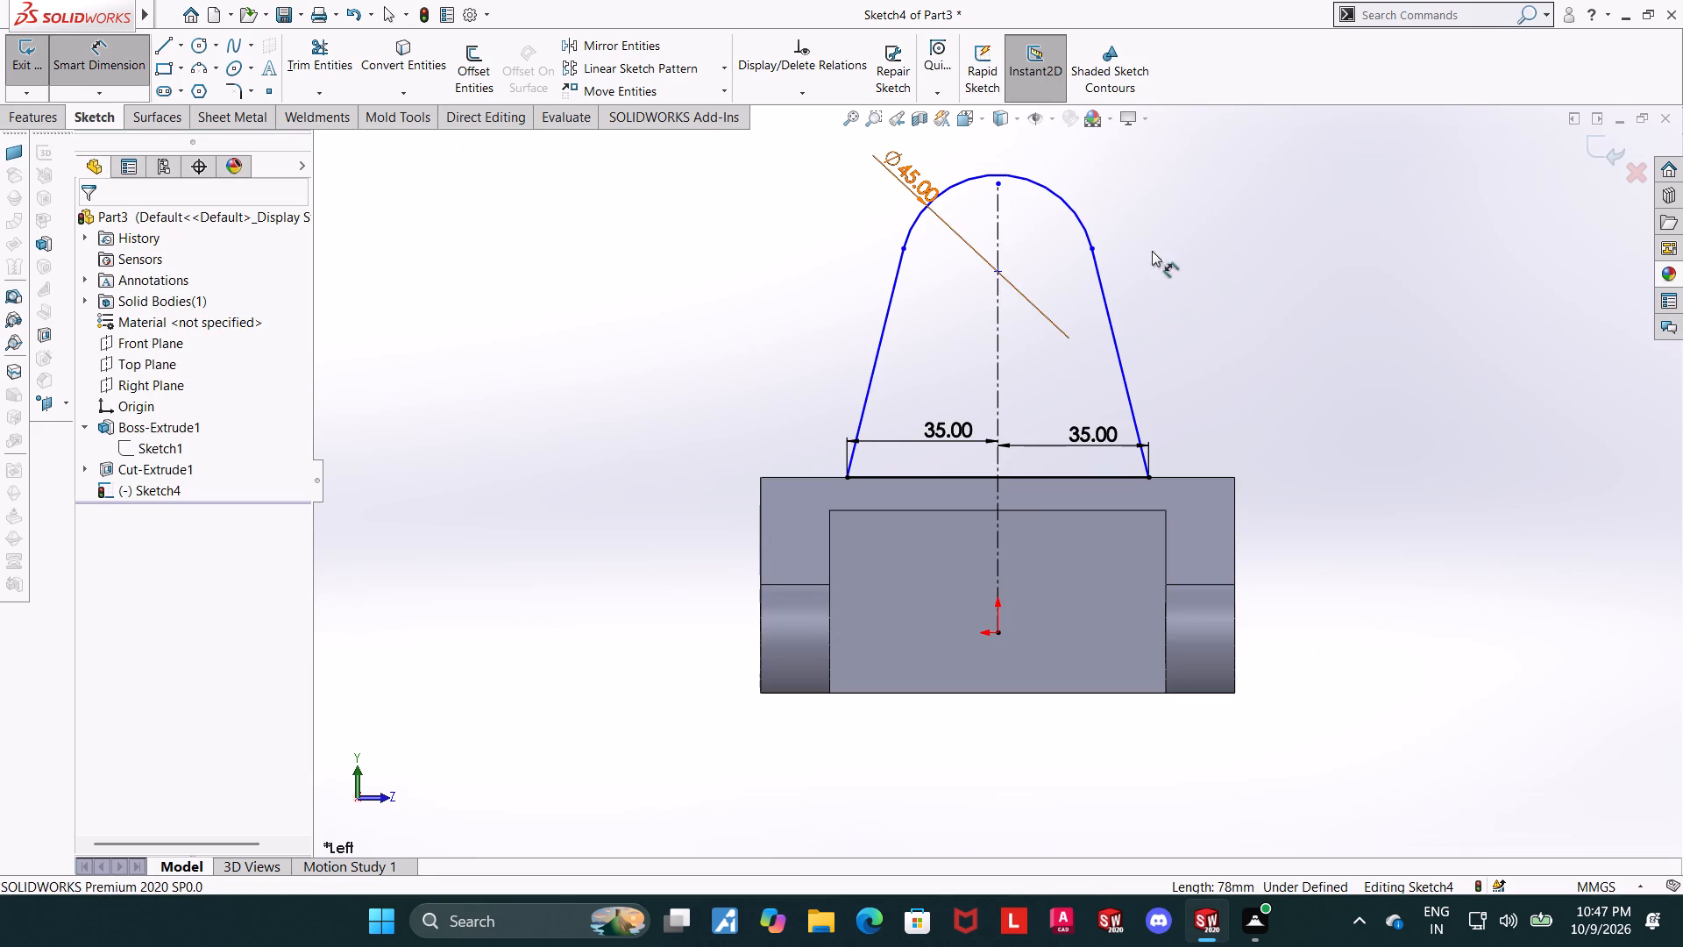
click(1001, 274)
click(1031, 695)
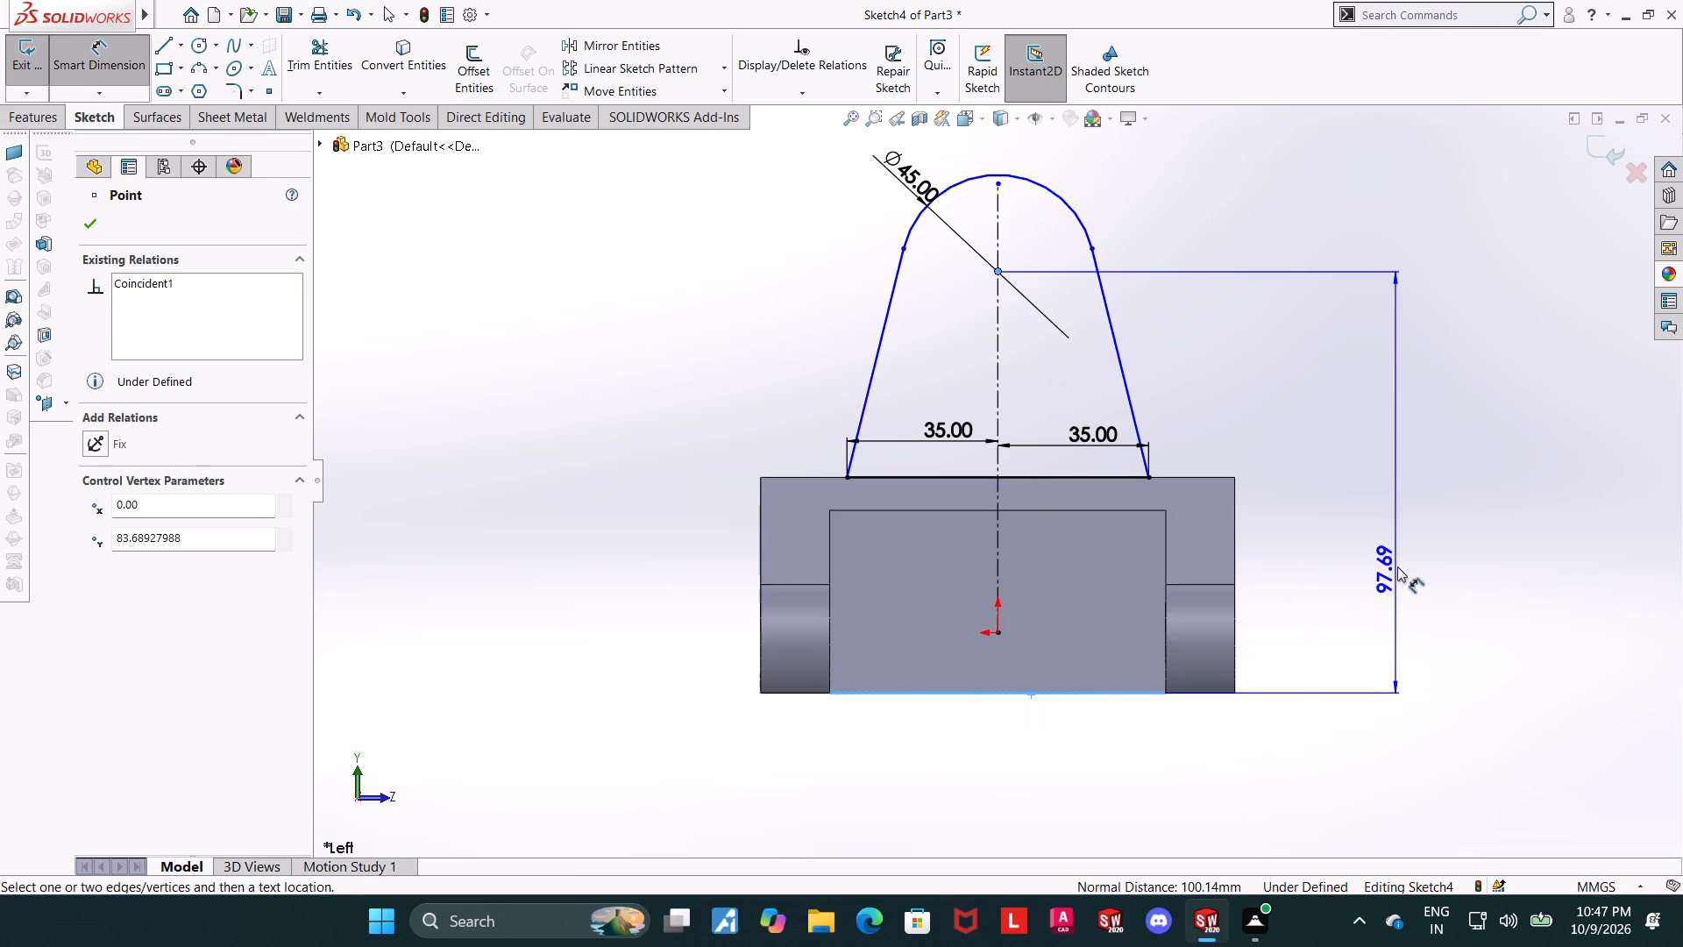
click(1397, 566)
text(83)
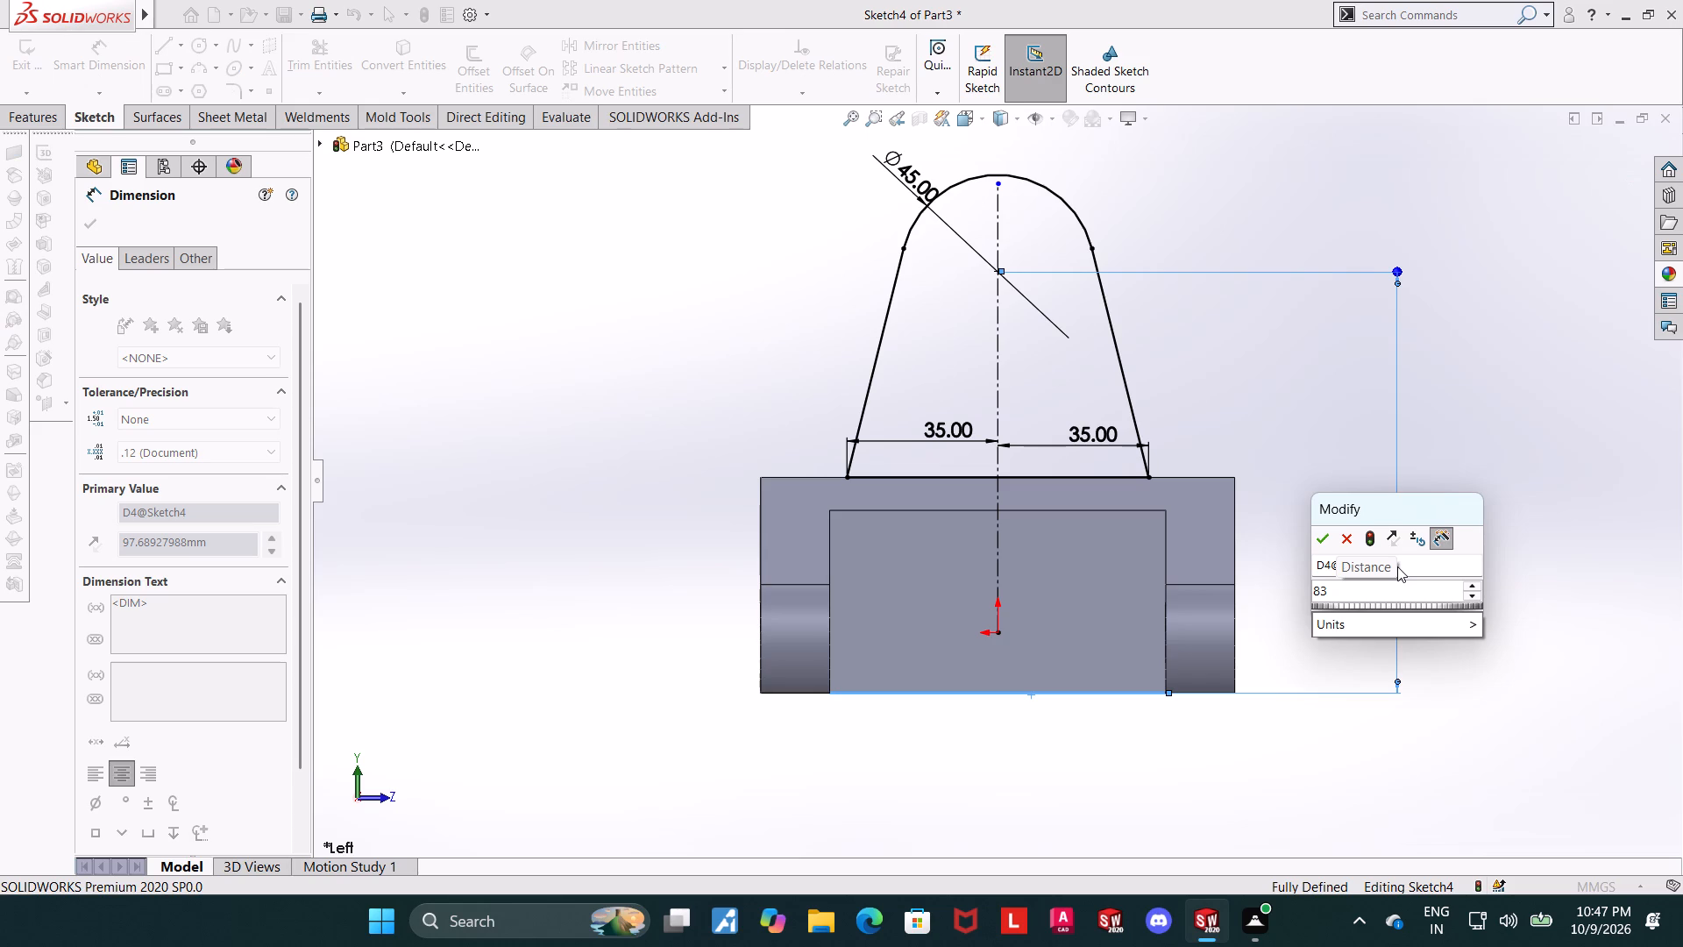
key(Return)
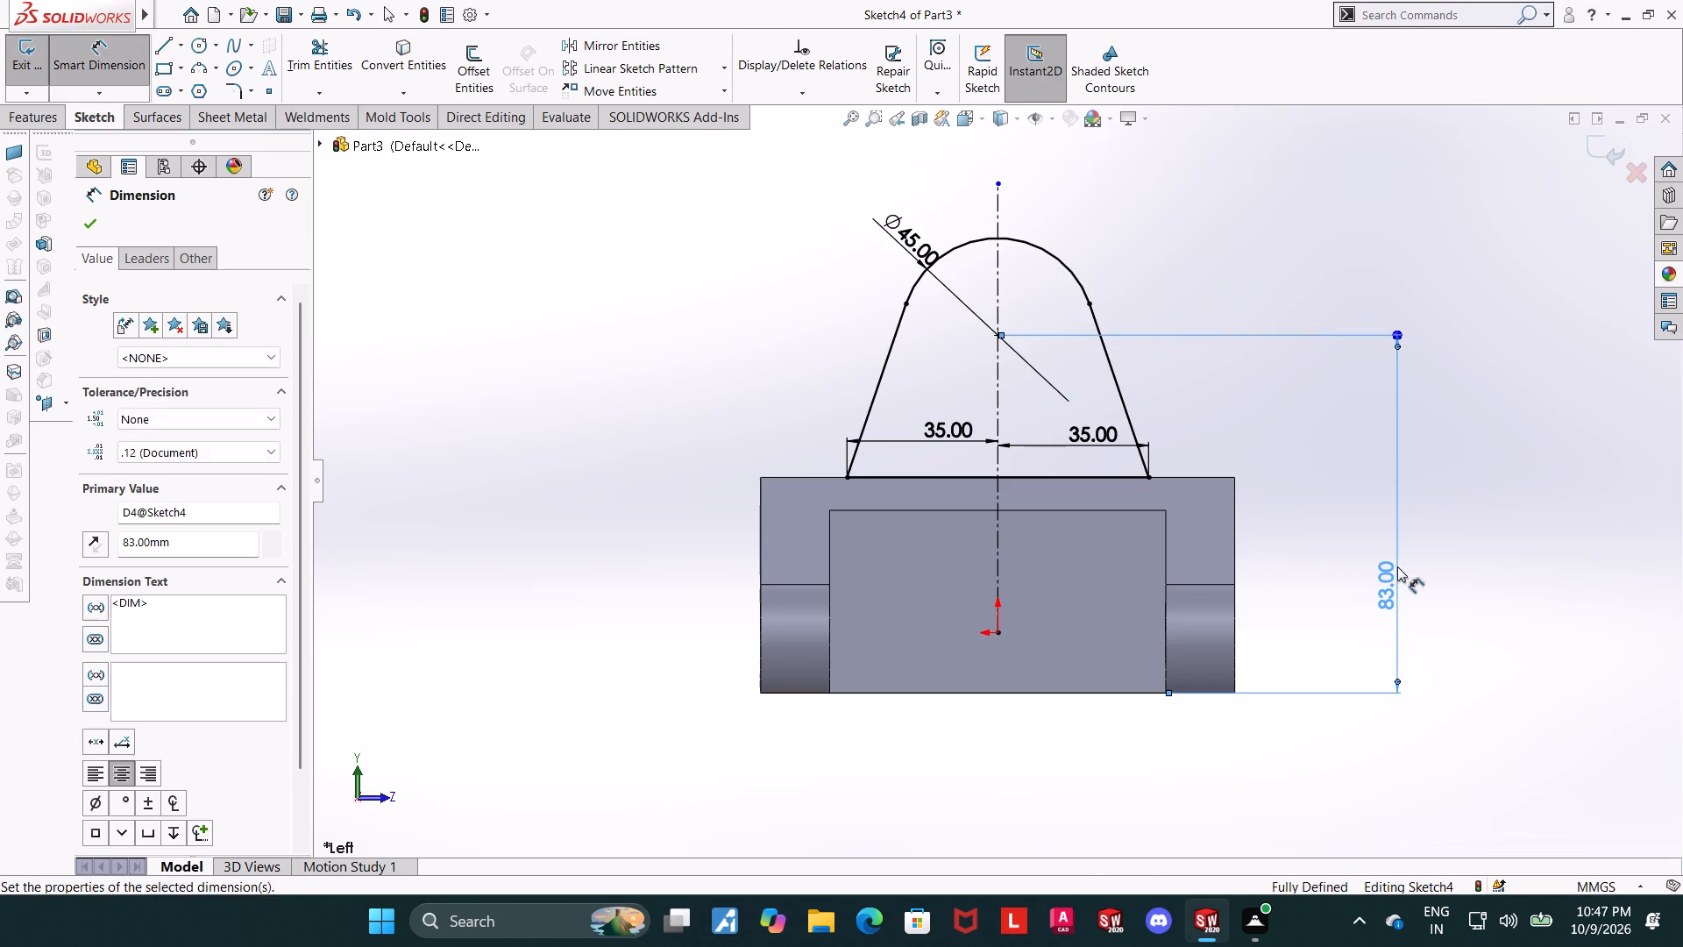
key(Escape)
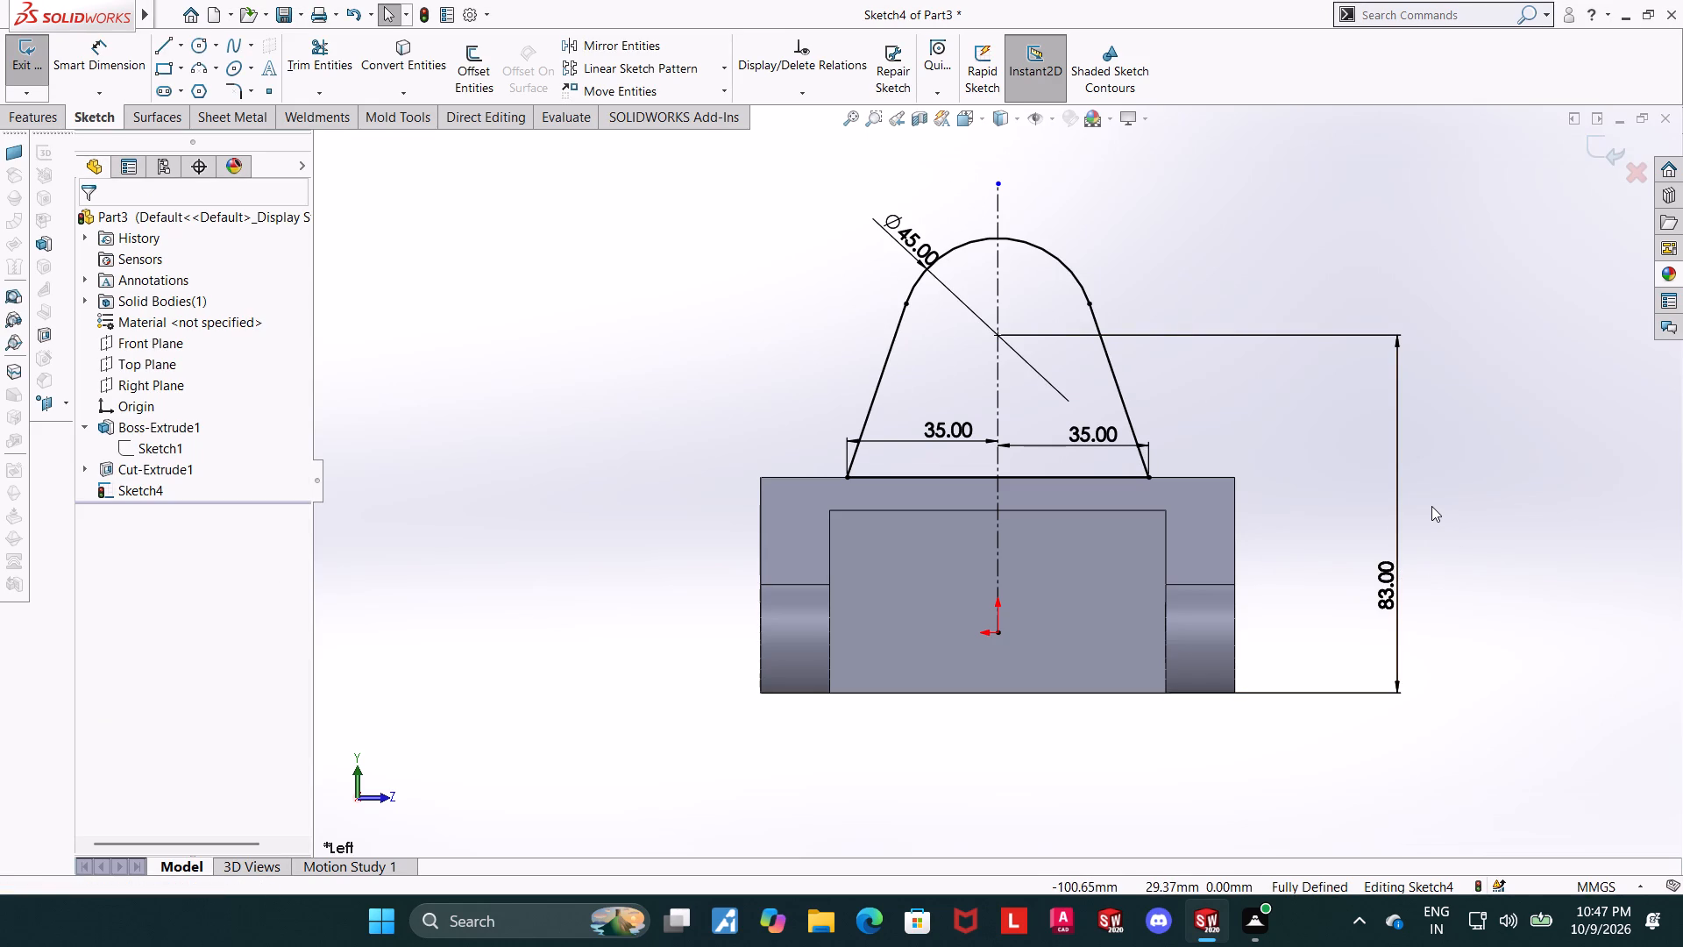
Exit the tapered, round-topped profile sketch.
scroll(1431, 506, up, 1)
middle_drag(1438, 503, 1396, 572)
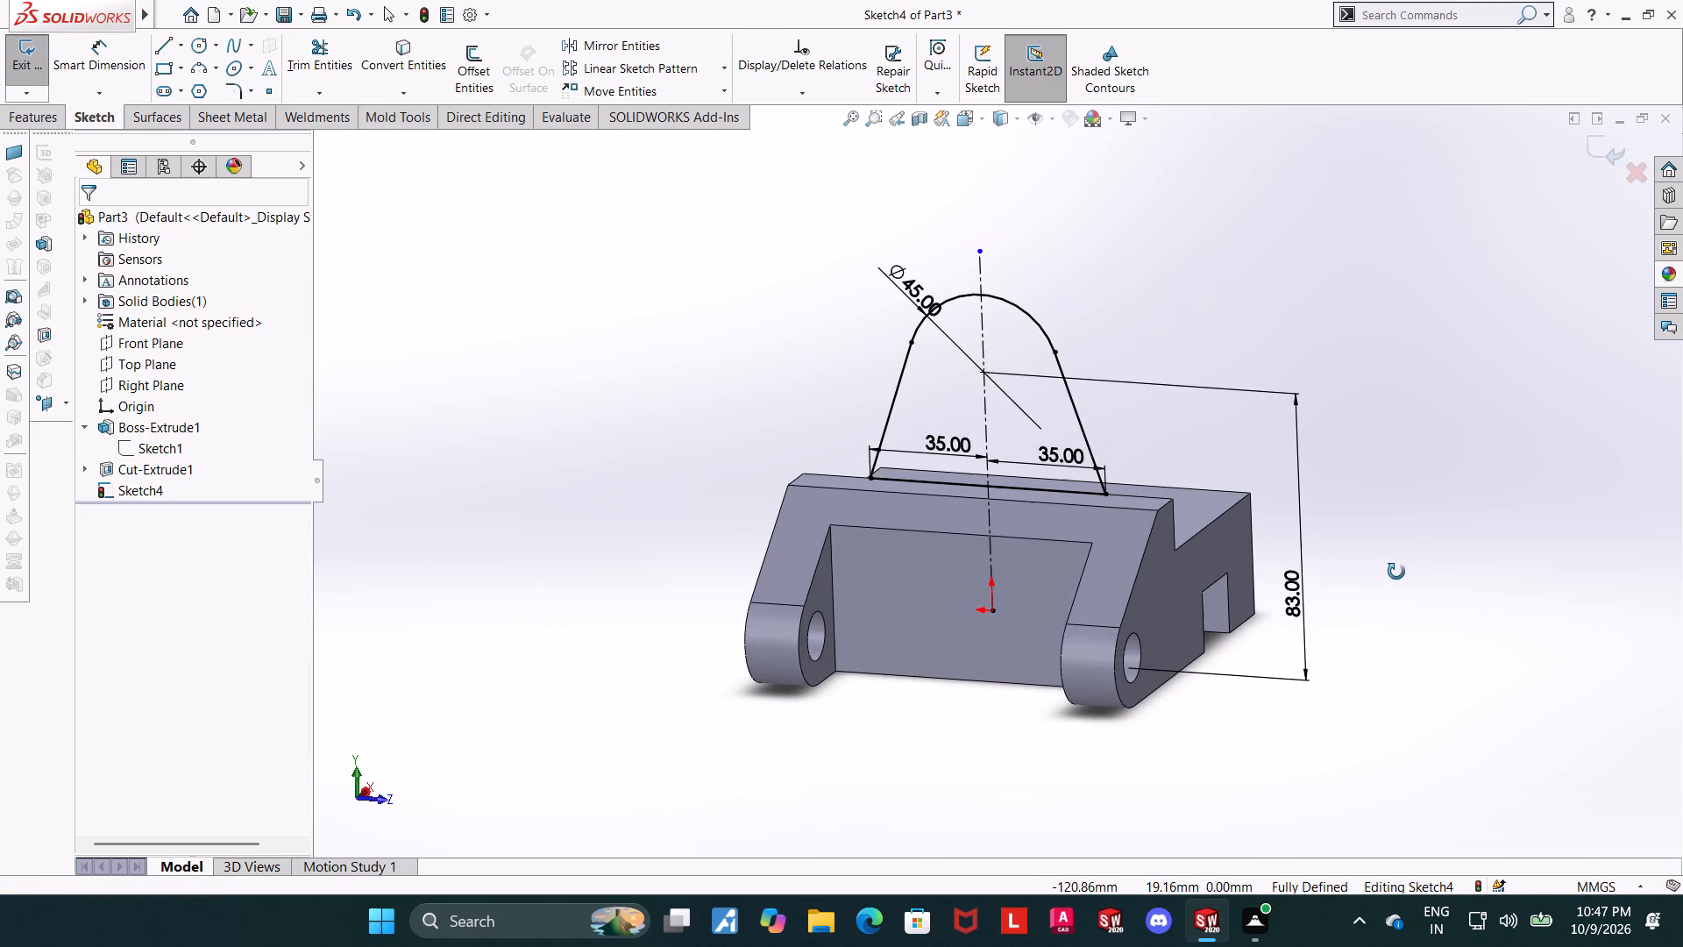
middle_drag(1396, 572, 1394, 569)
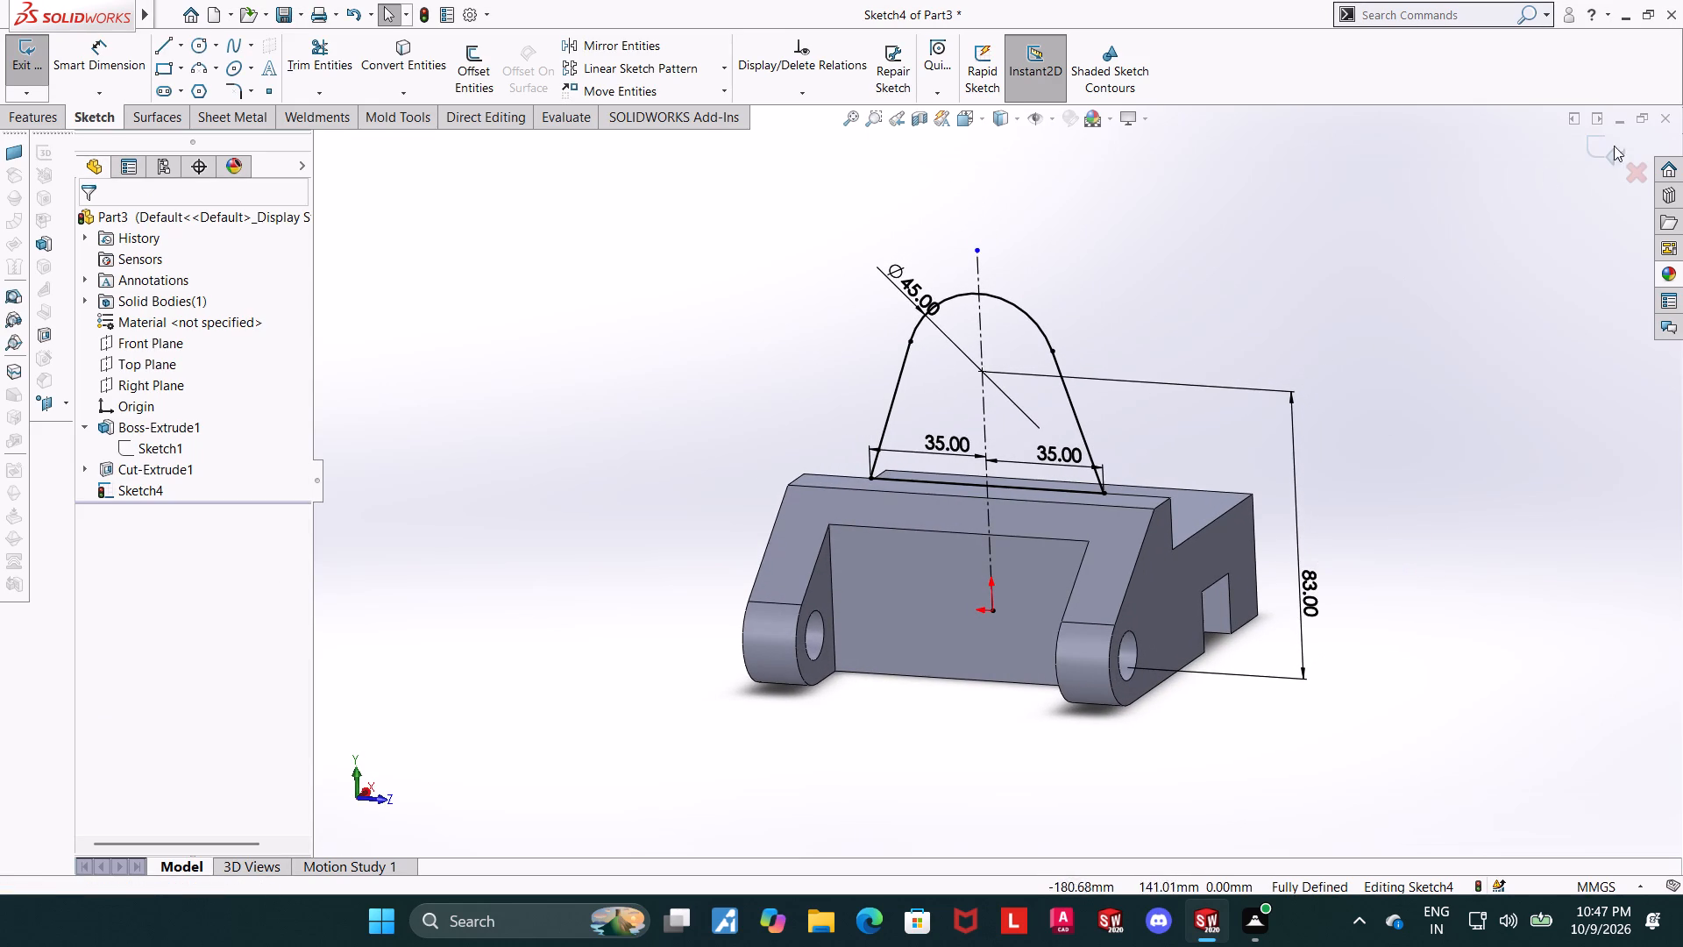
click(1616, 144)
scroll(1262, 260, up, 1)
middle_drag(1261, 260, 1213, 310)
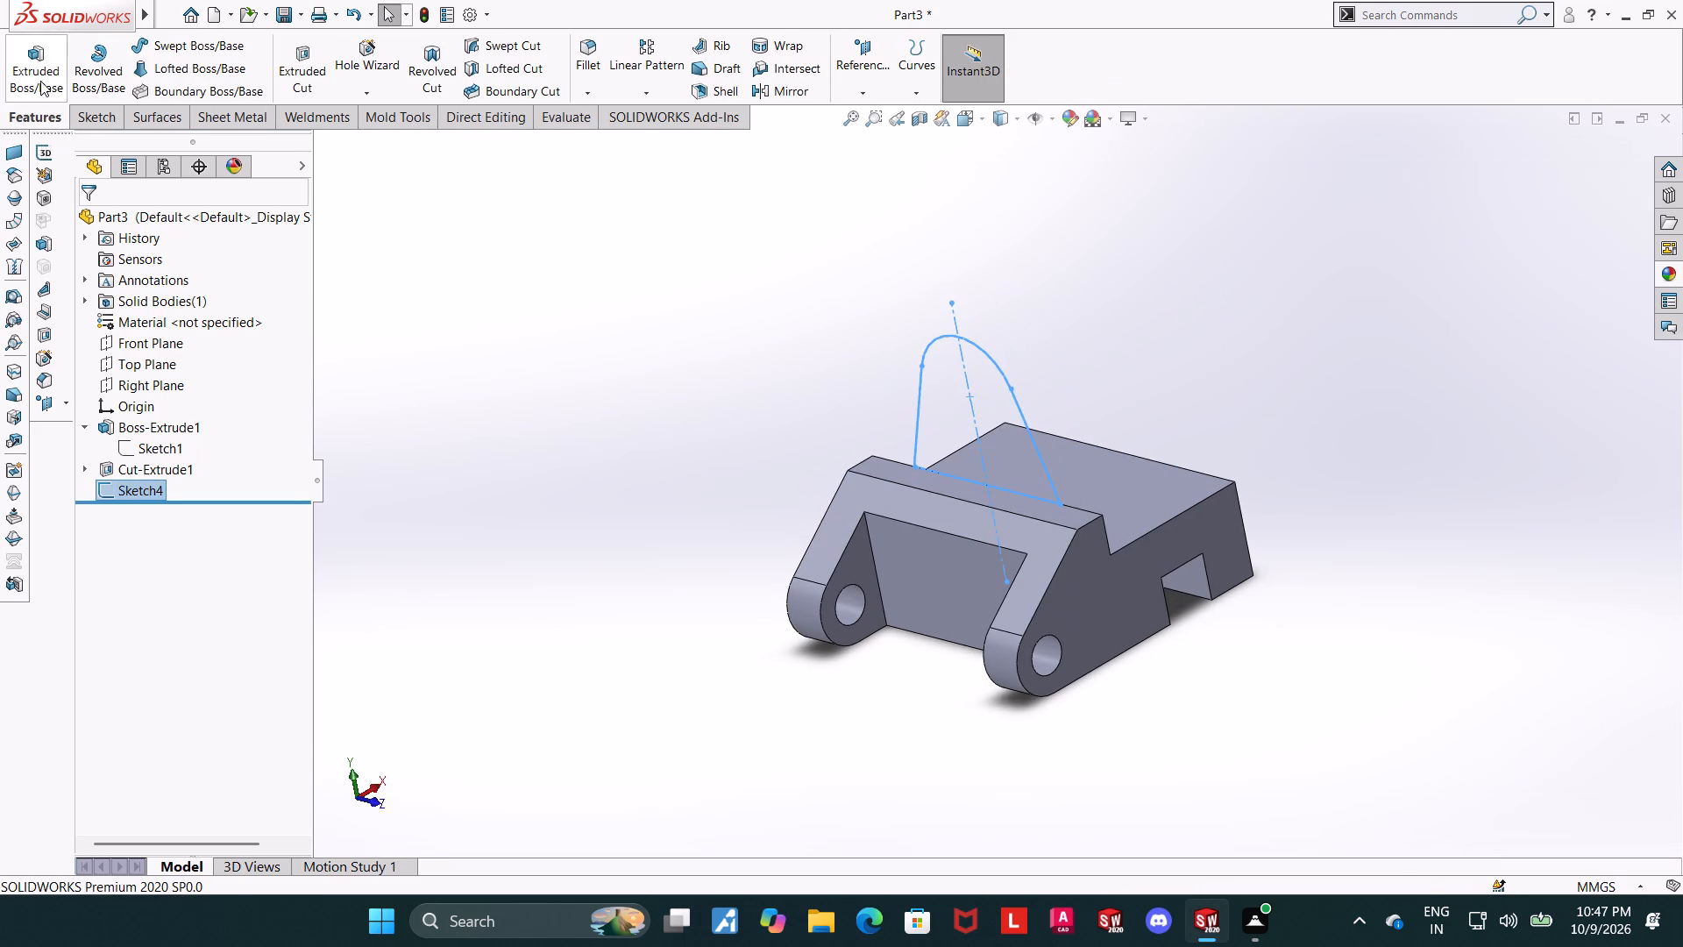
Extrude the tapered, round-topped profile in the reversed direction toward the lugs, up to the recessed face between them.
click(40, 73)
click(95, 330)
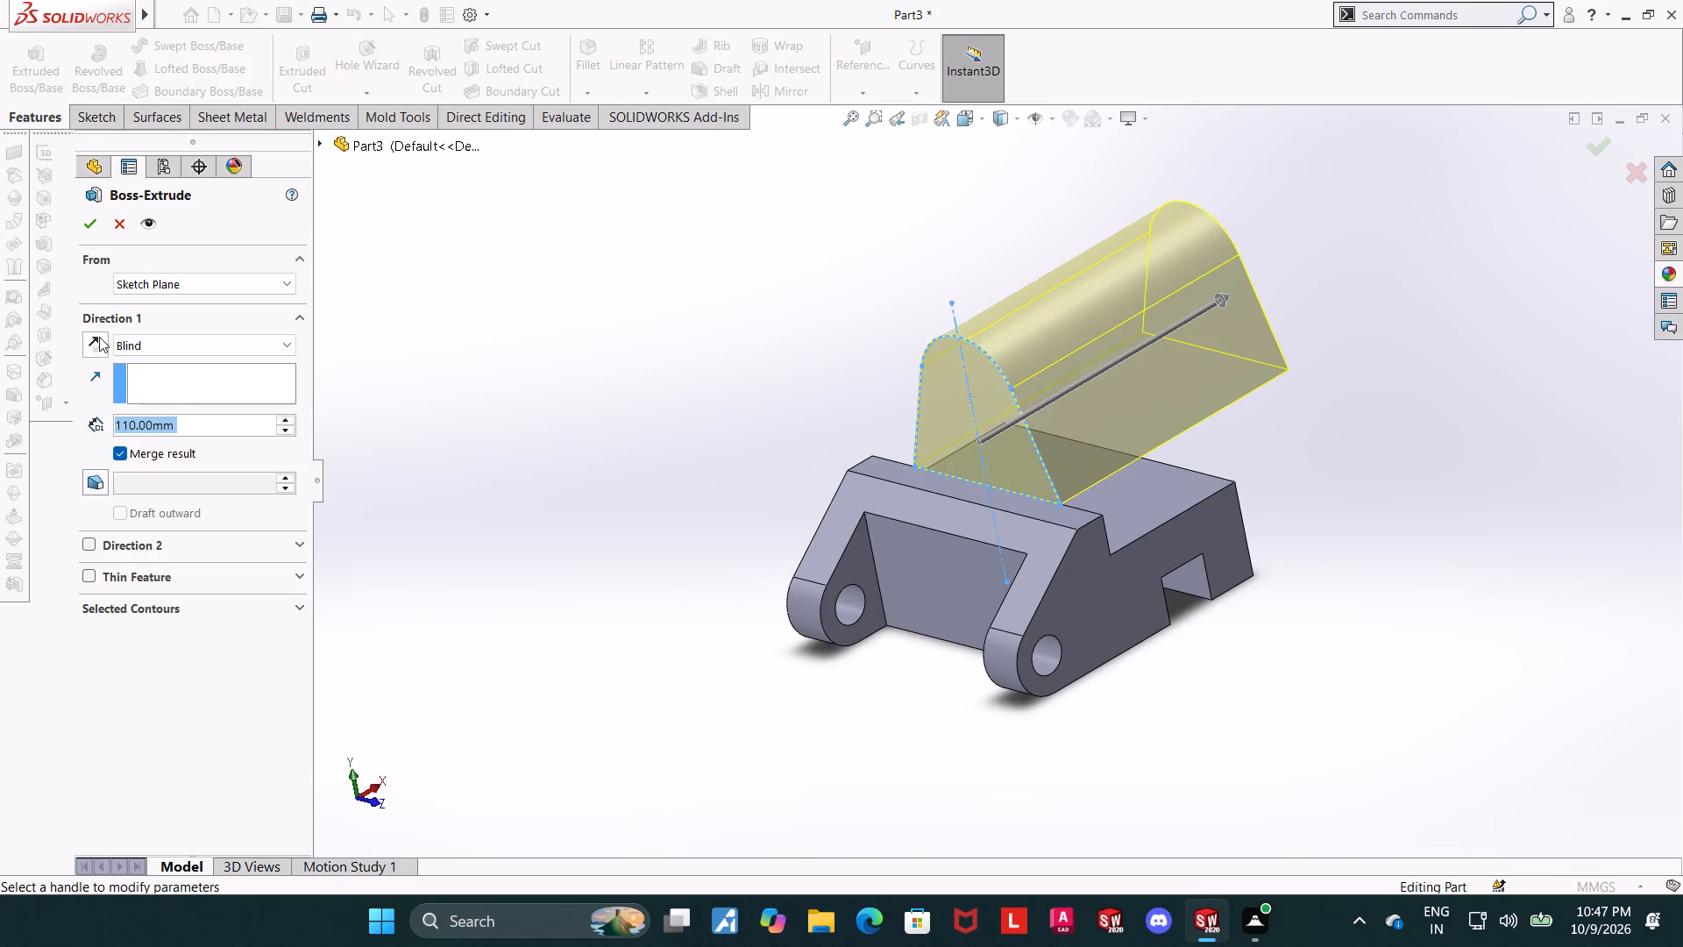
click(99, 337)
click(129, 338)
click(167, 408)
middle_drag(539, 580, 569, 512)
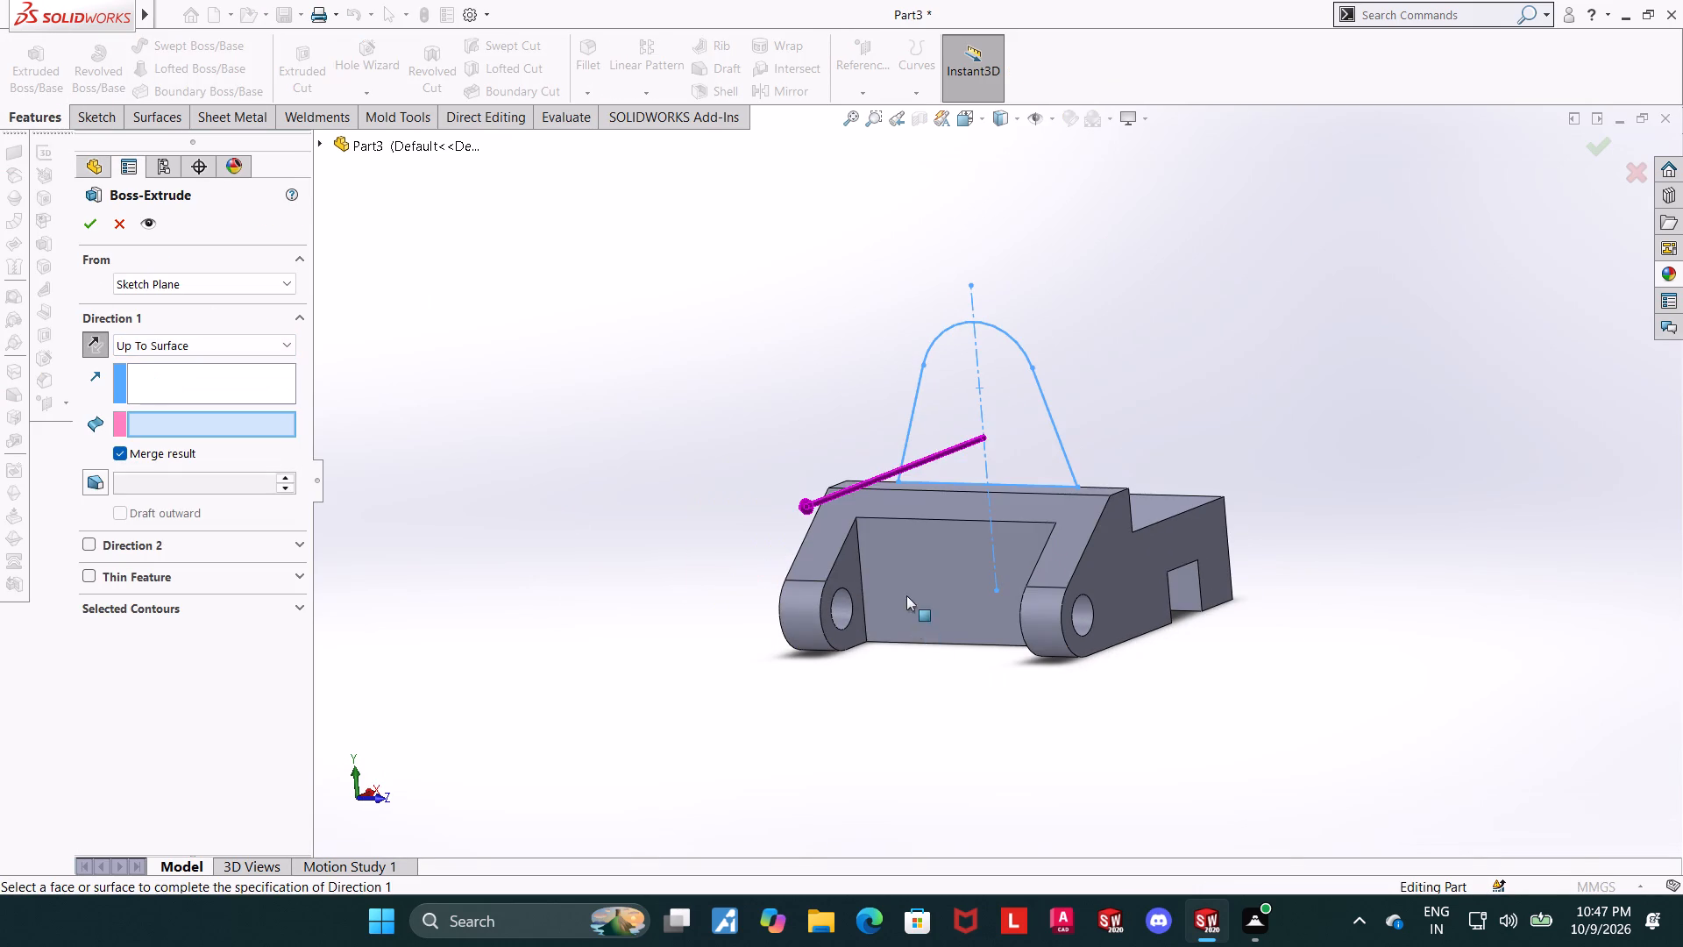
click(906, 595)
click(80, 229)
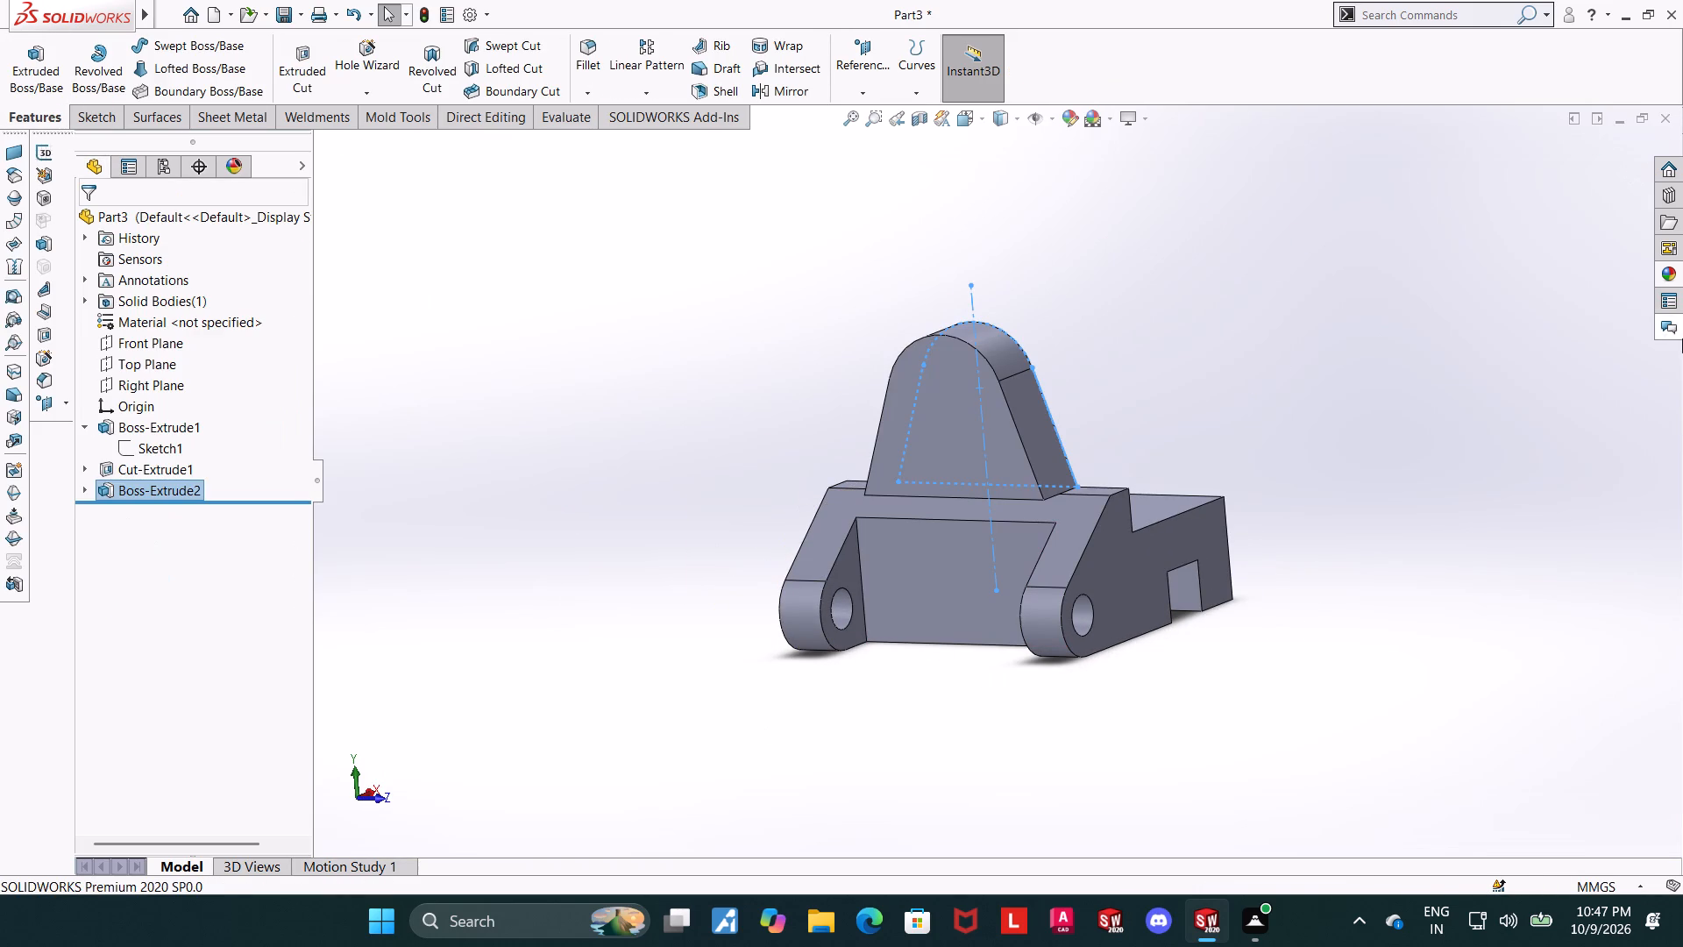
Change the tapered boss's extrusion to a Blind end condition with a depth of 12 mm.
click(1324, 340)
middle_drag(1147, 305, 1137, 338)
scroll(1097, 345, down, 3)
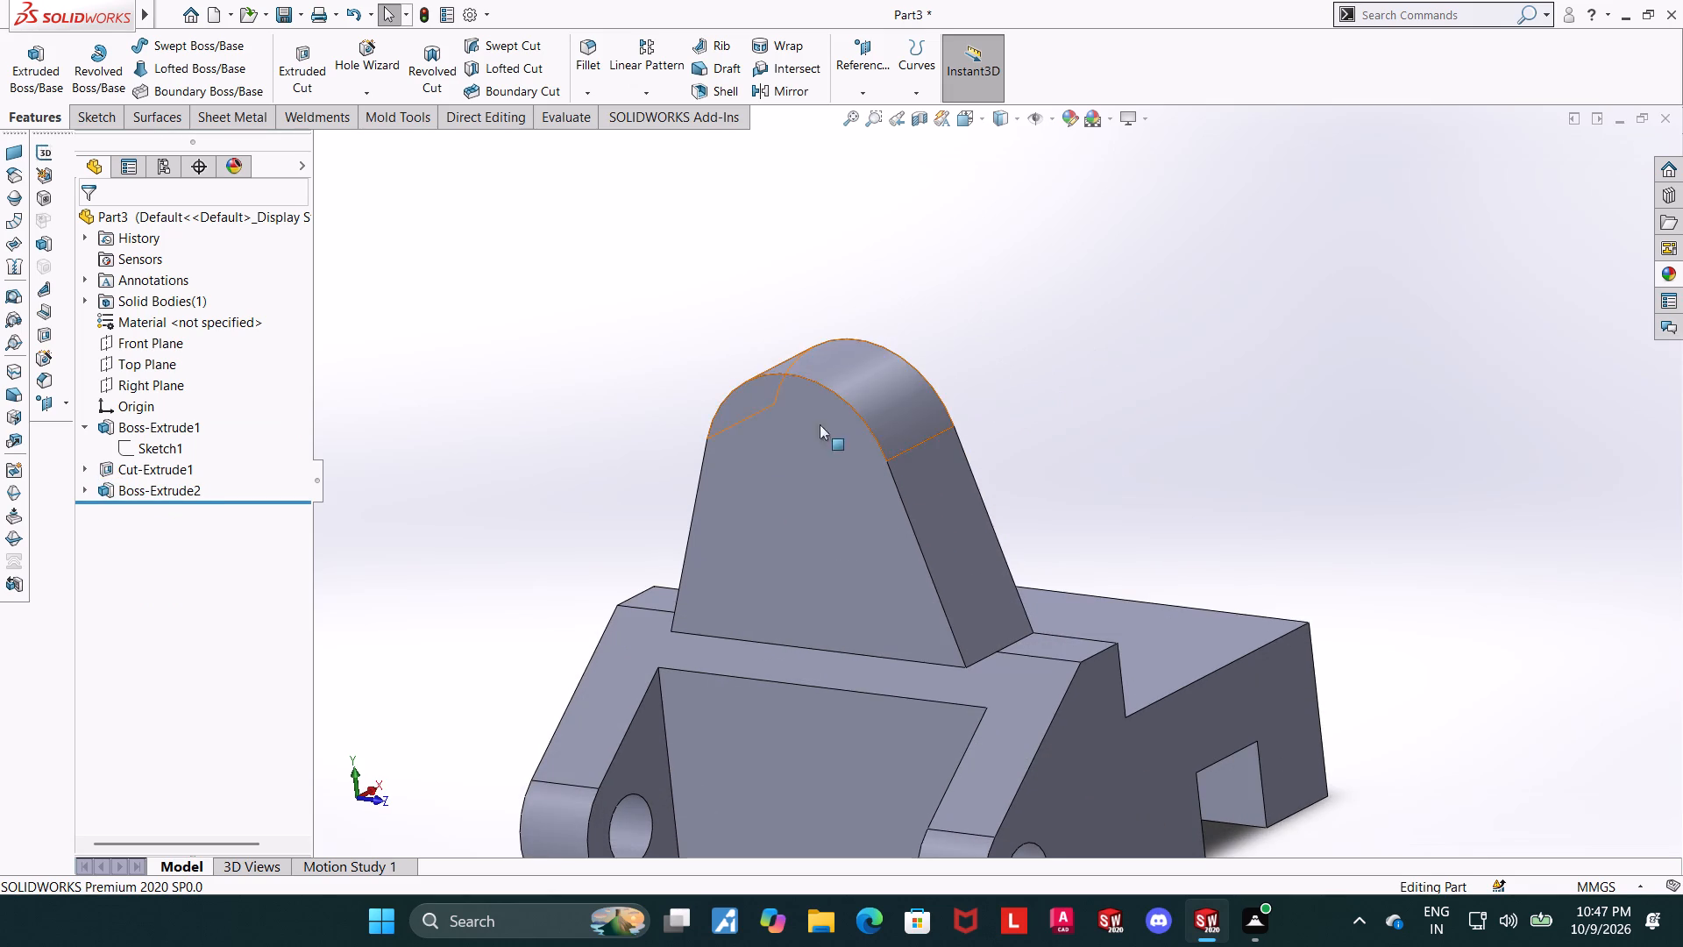
middle_drag(748, 450, 734, 458)
click(131, 495)
click(144, 450)
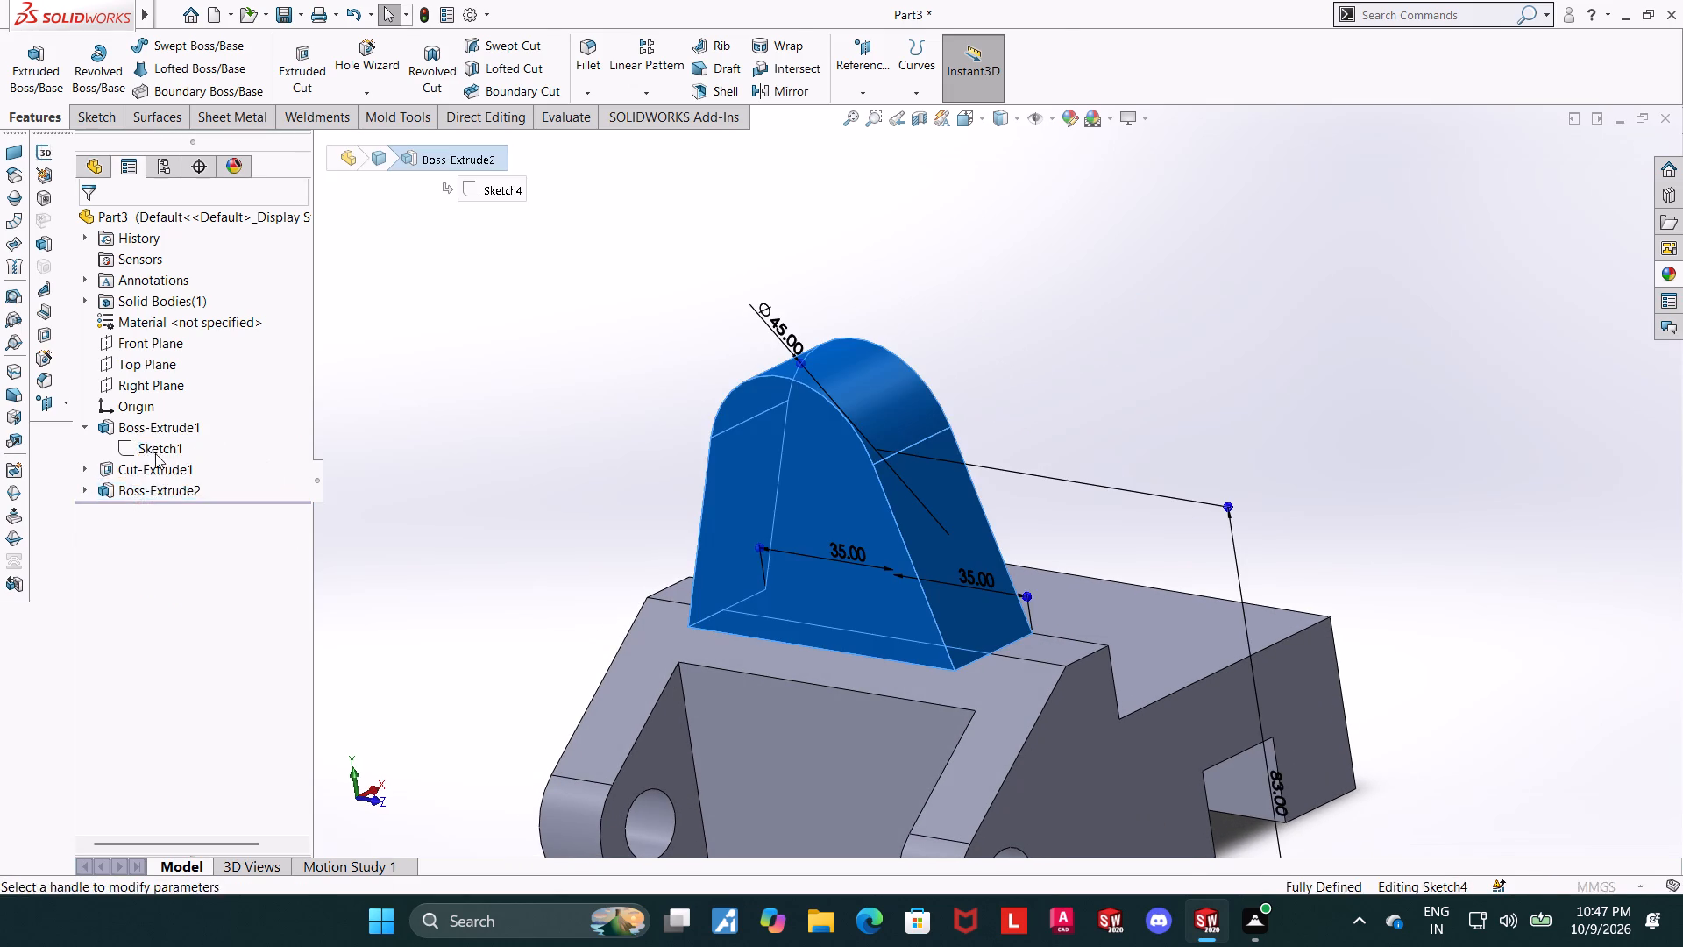
click(169, 352)
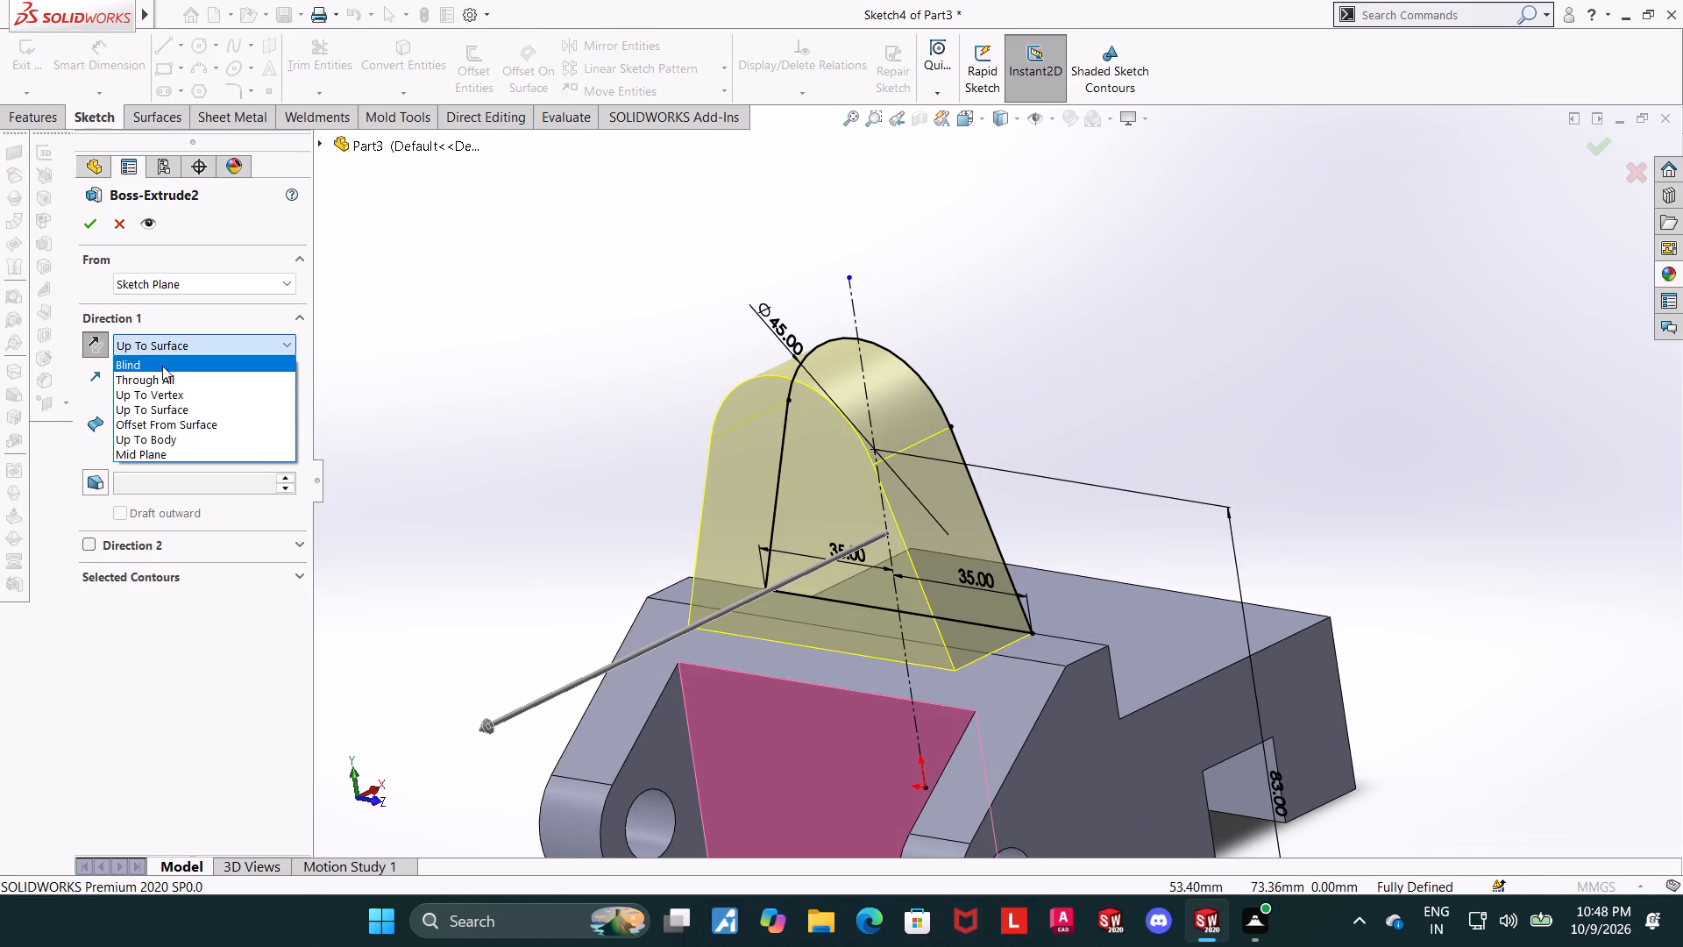
click(162, 366)
key(1)
key(2)
key(Return)
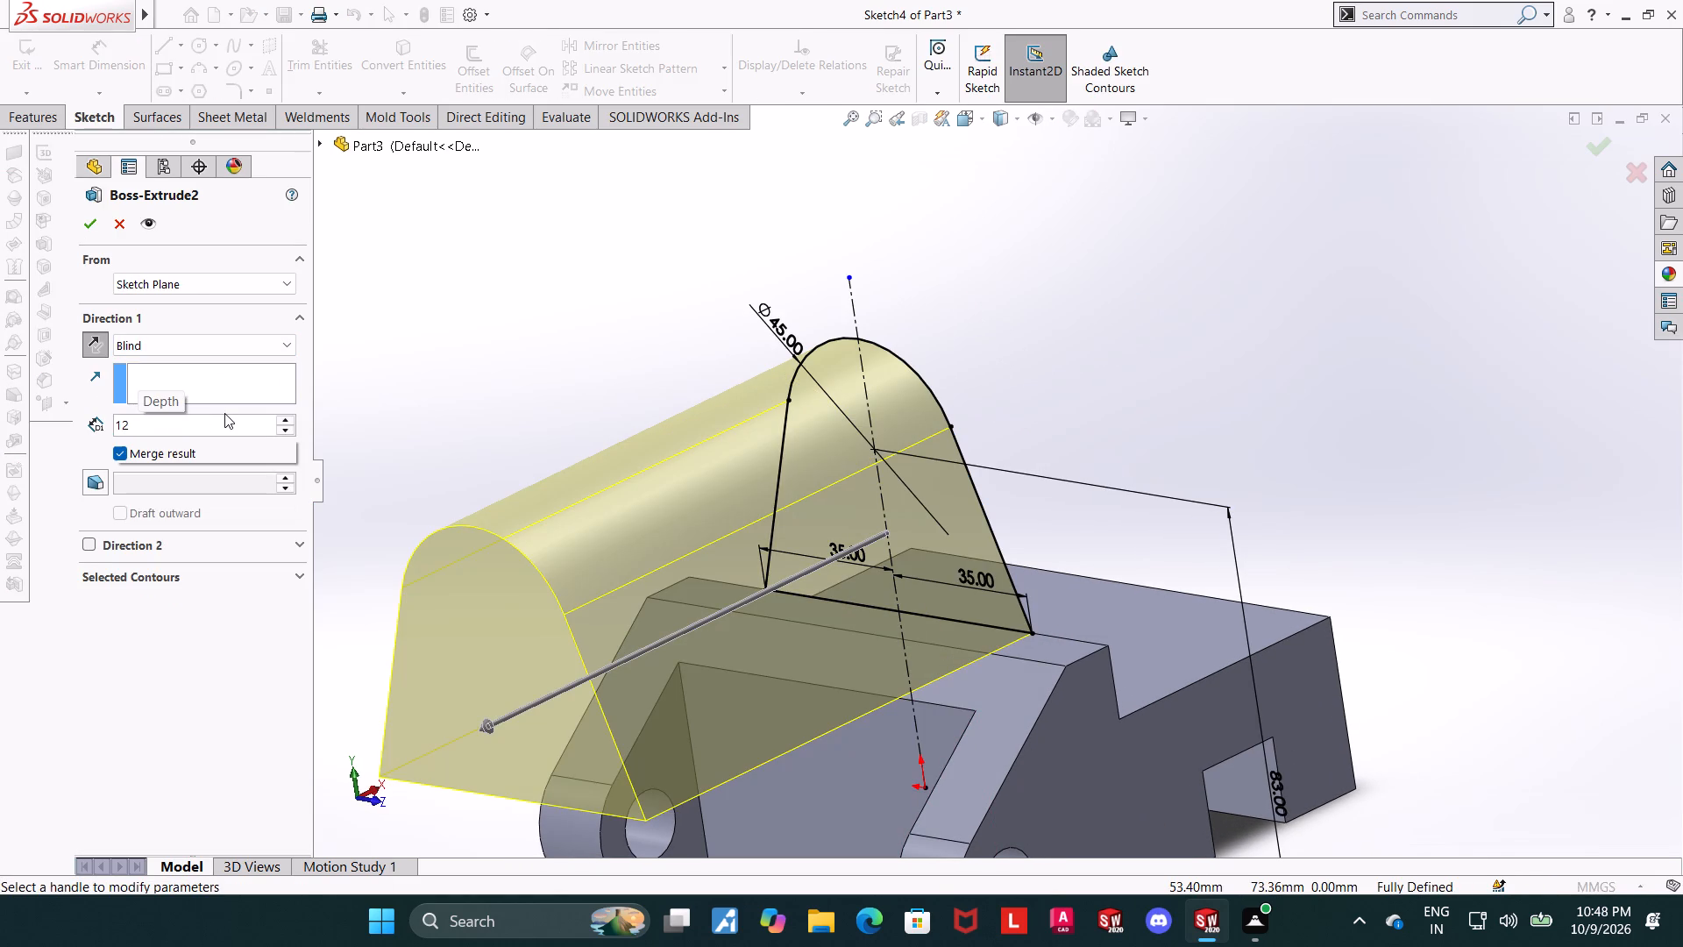
click(89, 216)
Start a sketch on the tapered boss's lug-side face and draw a circle about 20.8 mm in diameter near the rounded top.
scroll(478, 332, up, 2)
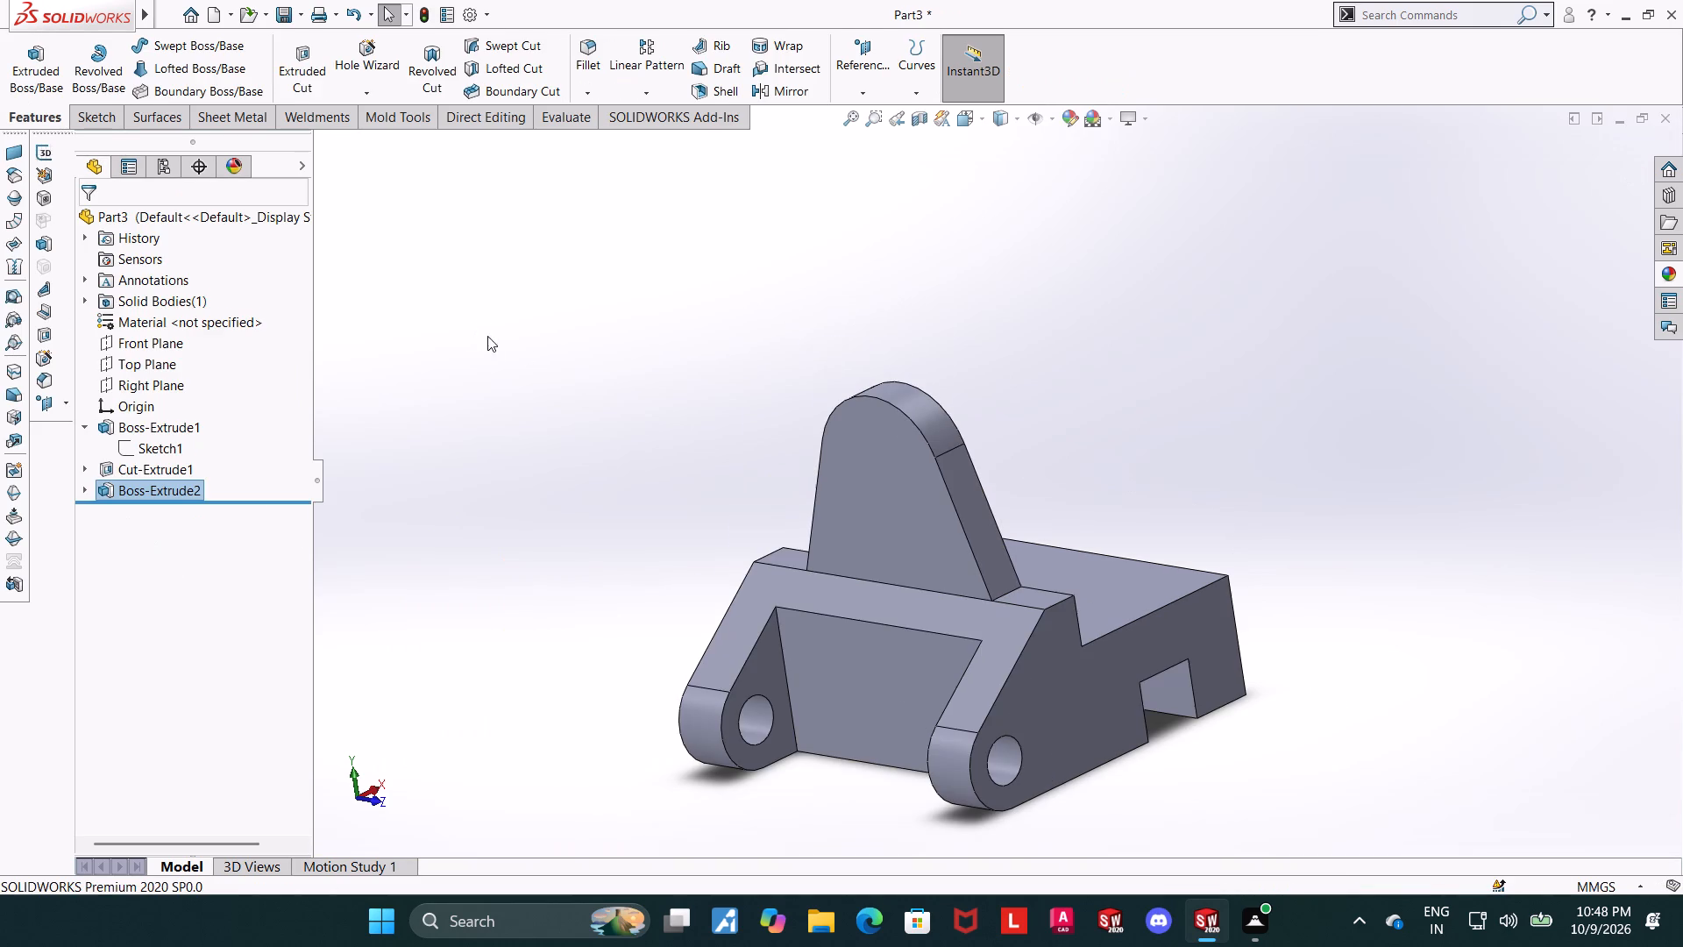
click(1317, 408)
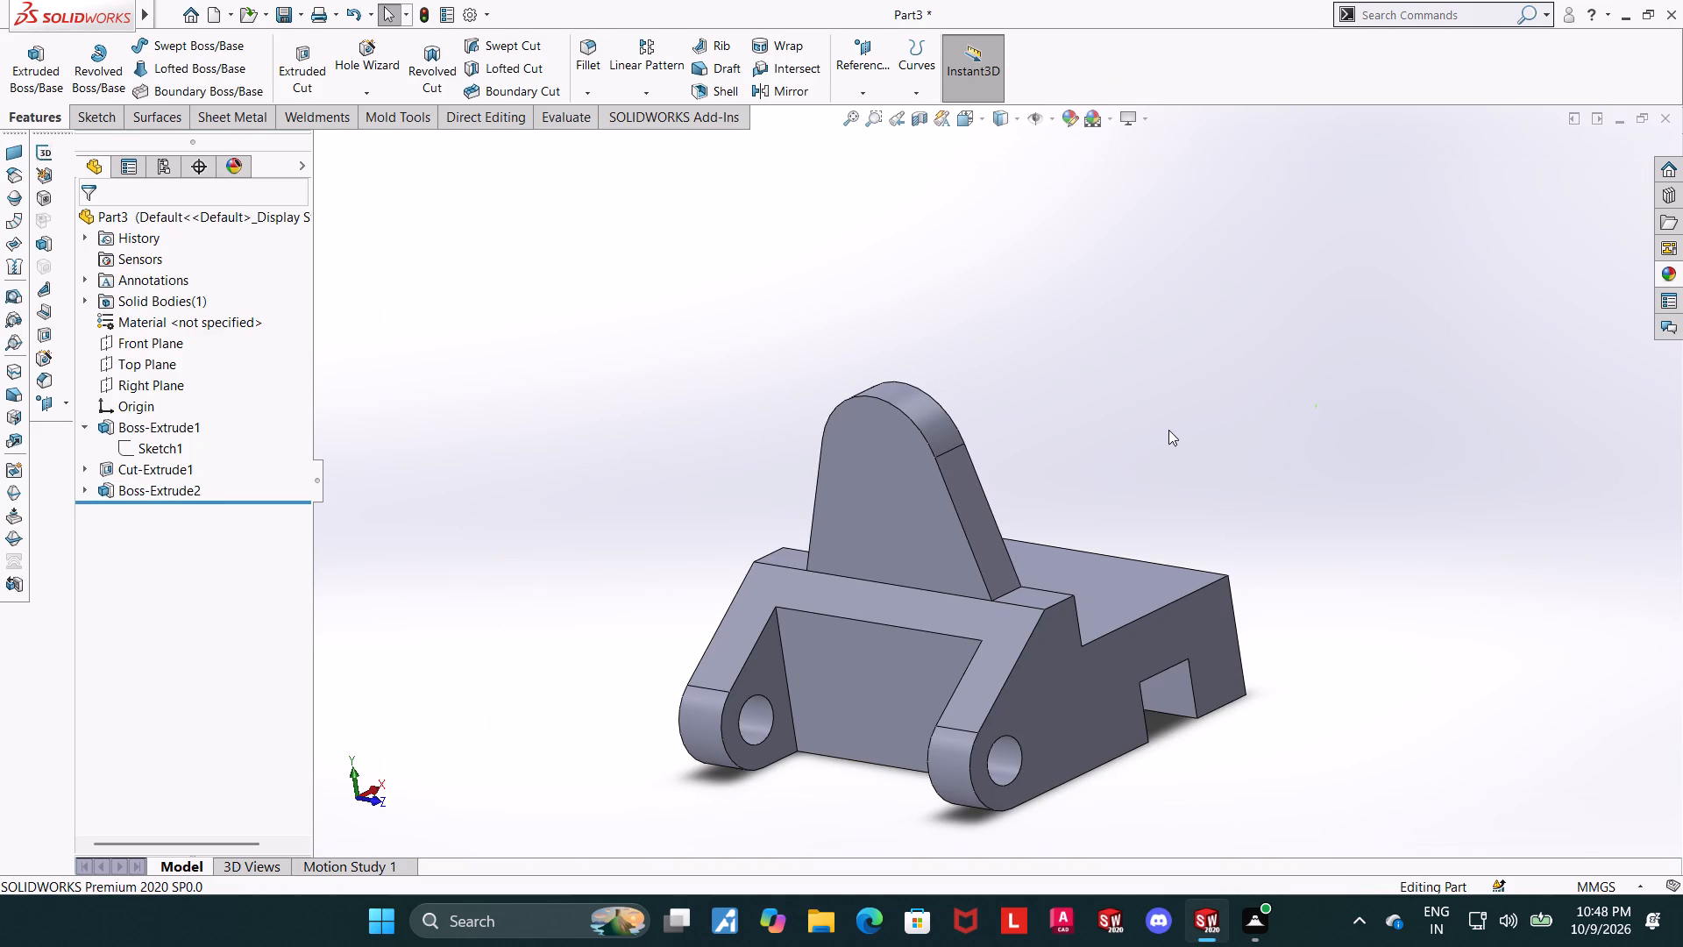
click(900, 438)
click(976, 391)
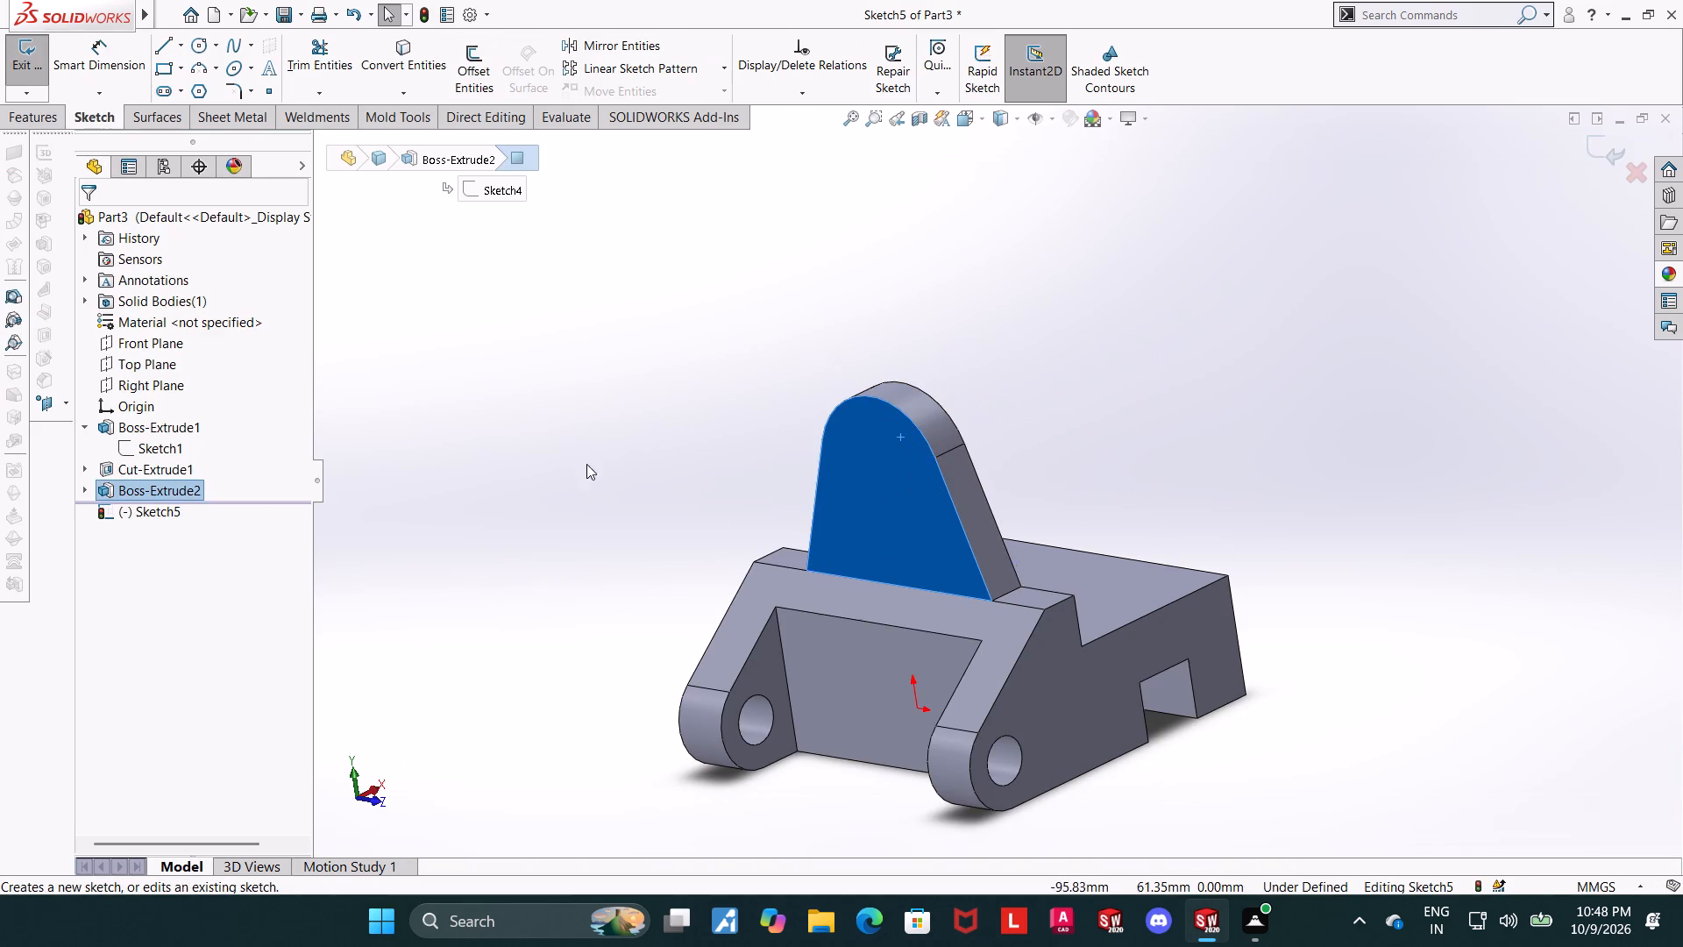
click(101, 520)
click(155, 496)
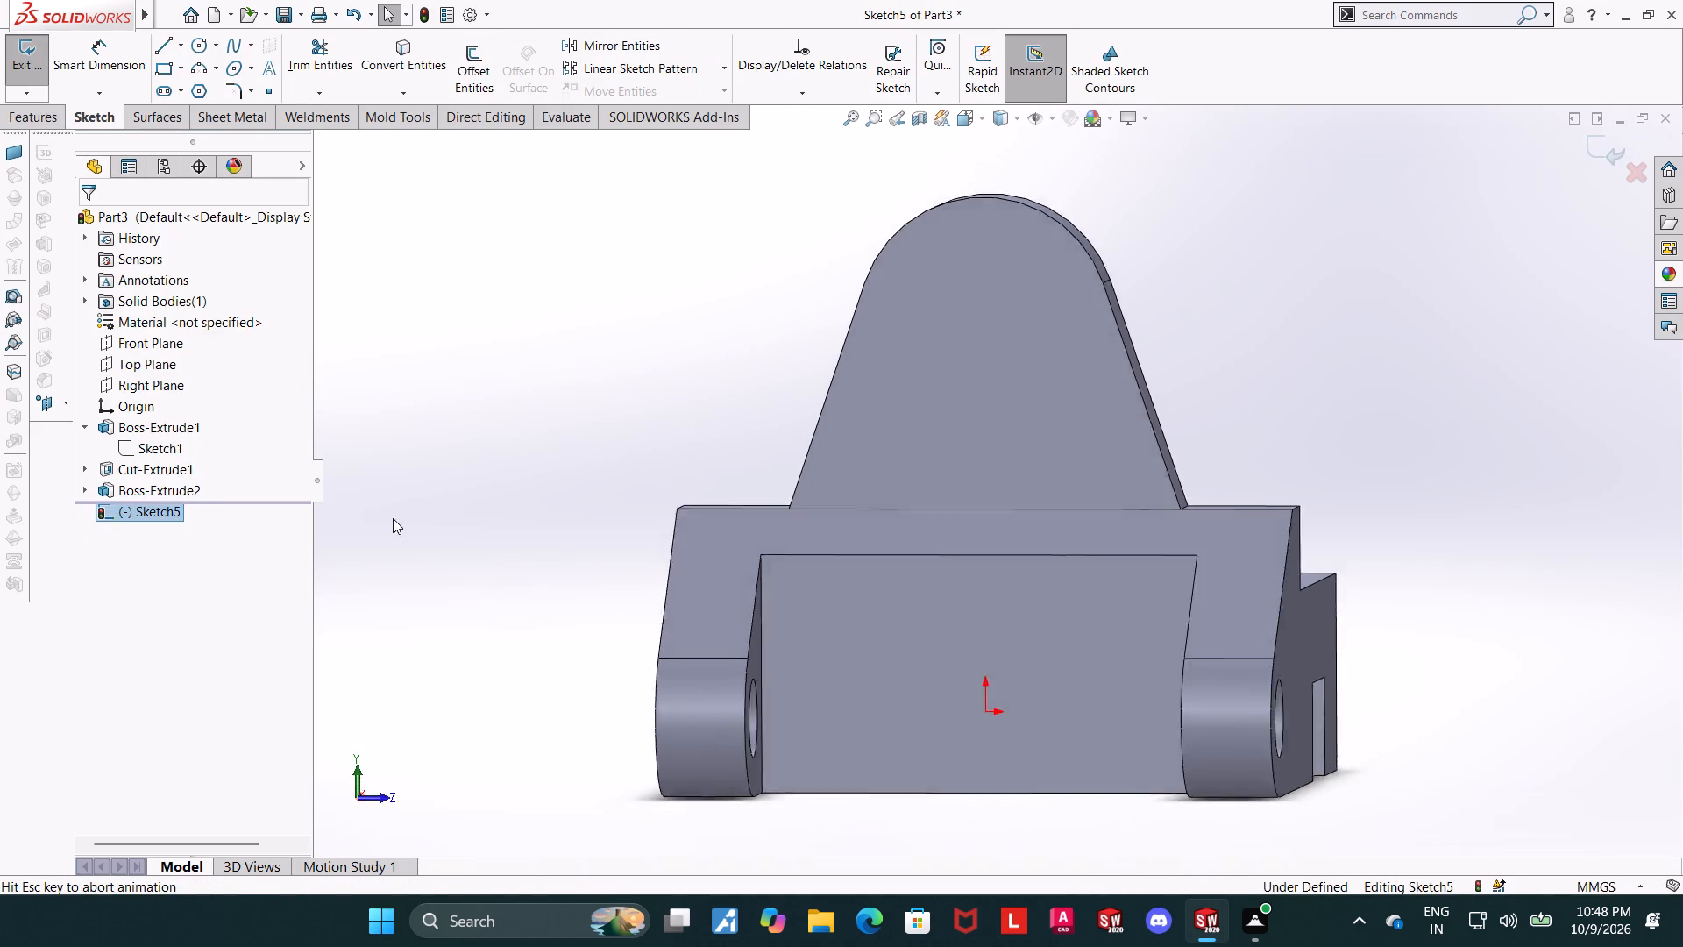
scroll(1094, 445, up, 3)
scroll(1054, 303, down, 4)
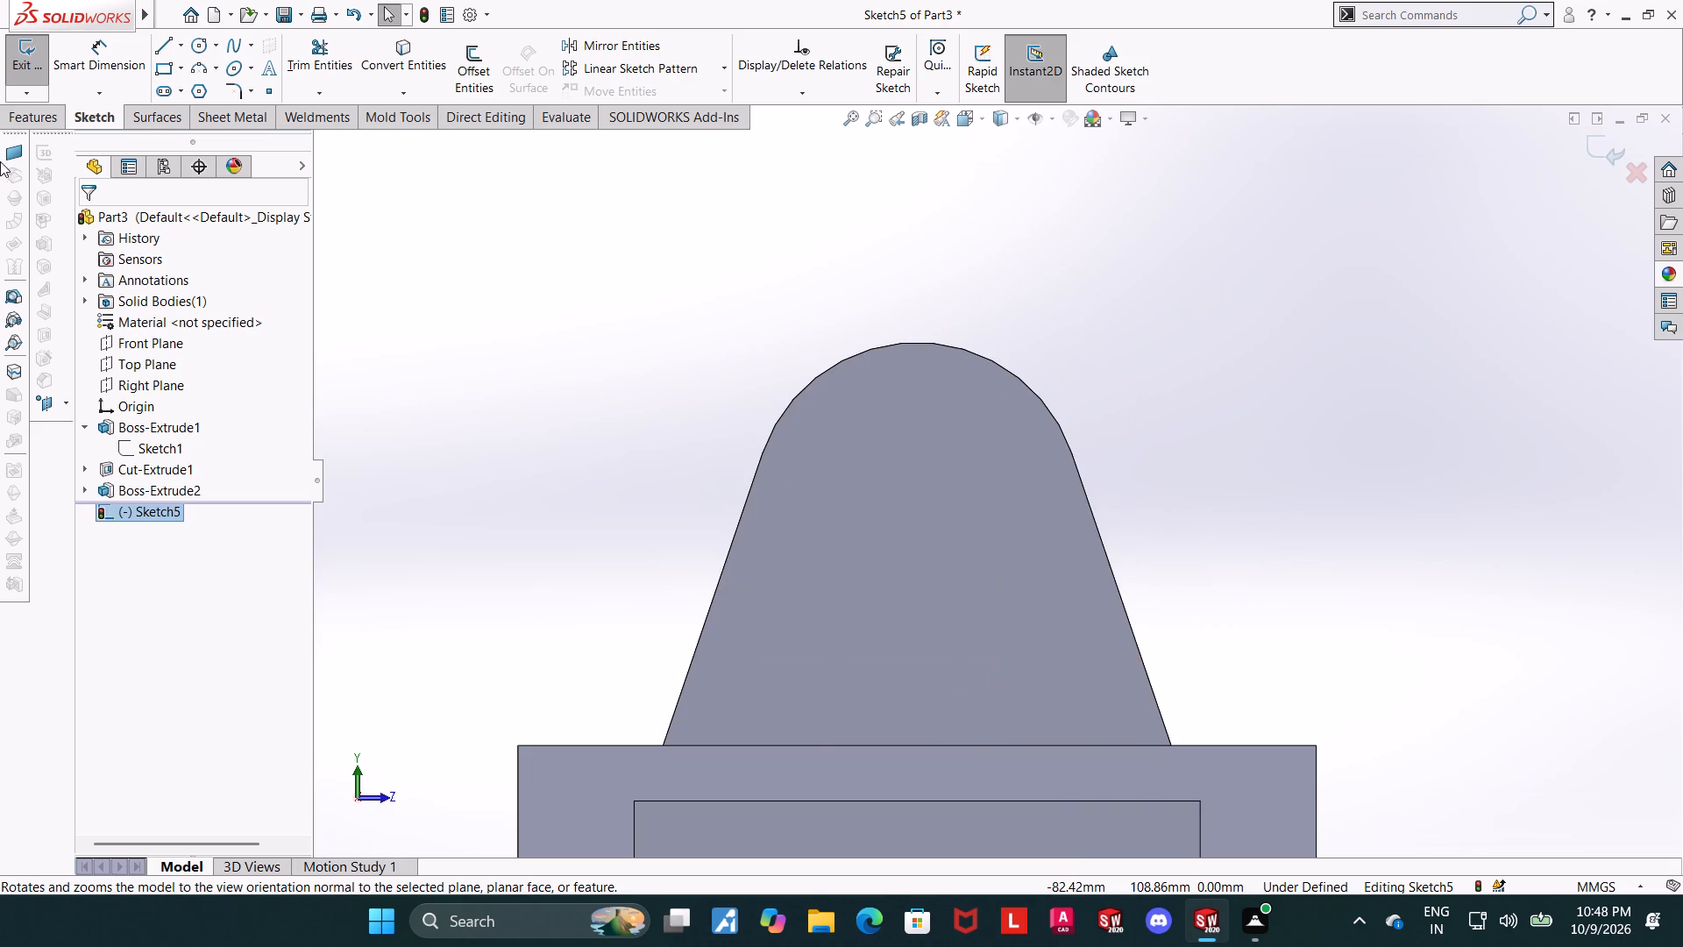
click(193, 50)
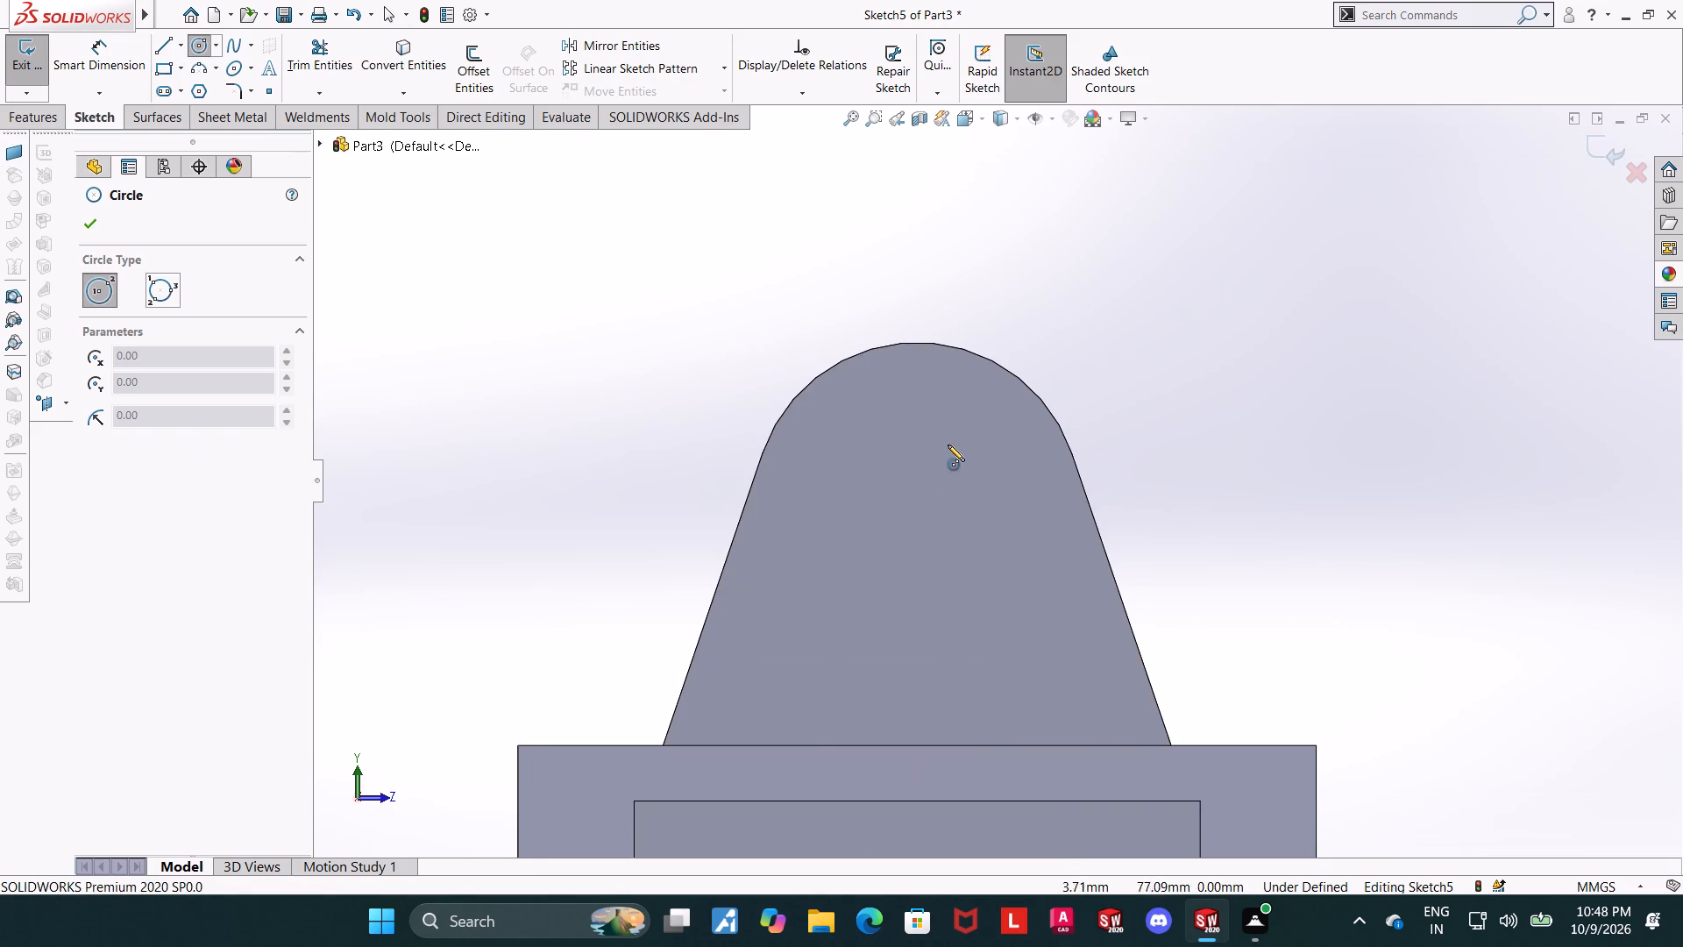
click(903, 457)
click(968, 418)
key(Escape)
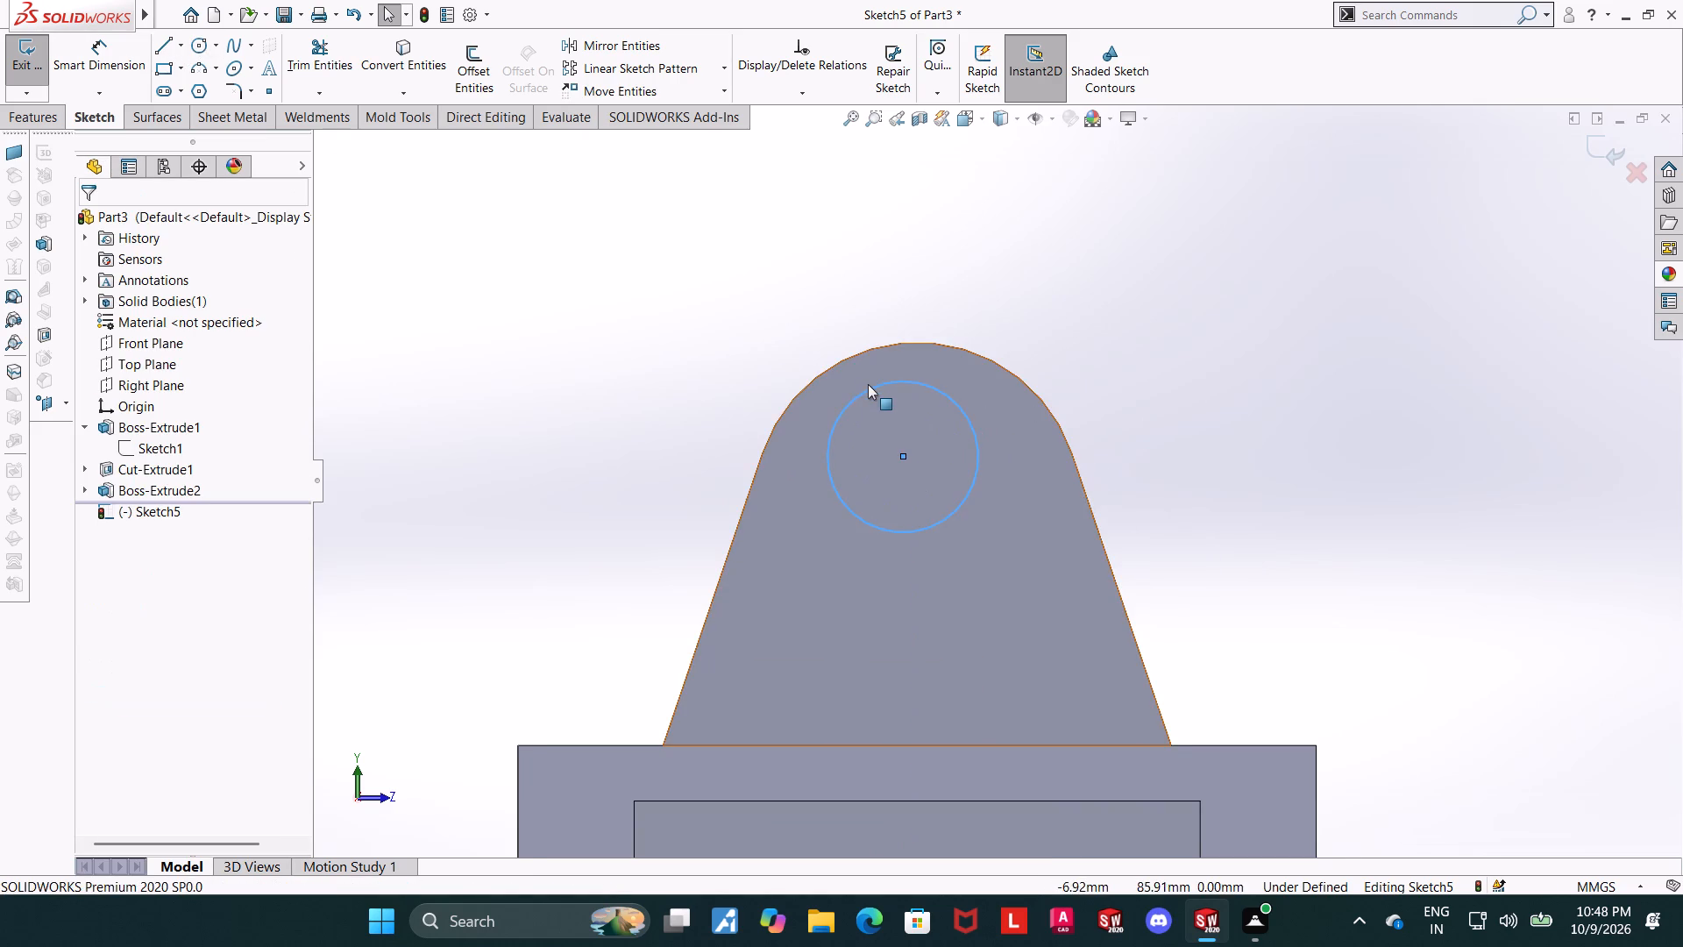
Make the circle concentric with the tapered boss's rounded top edge.
click(868, 384)
key(Escape)
click(877, 387)
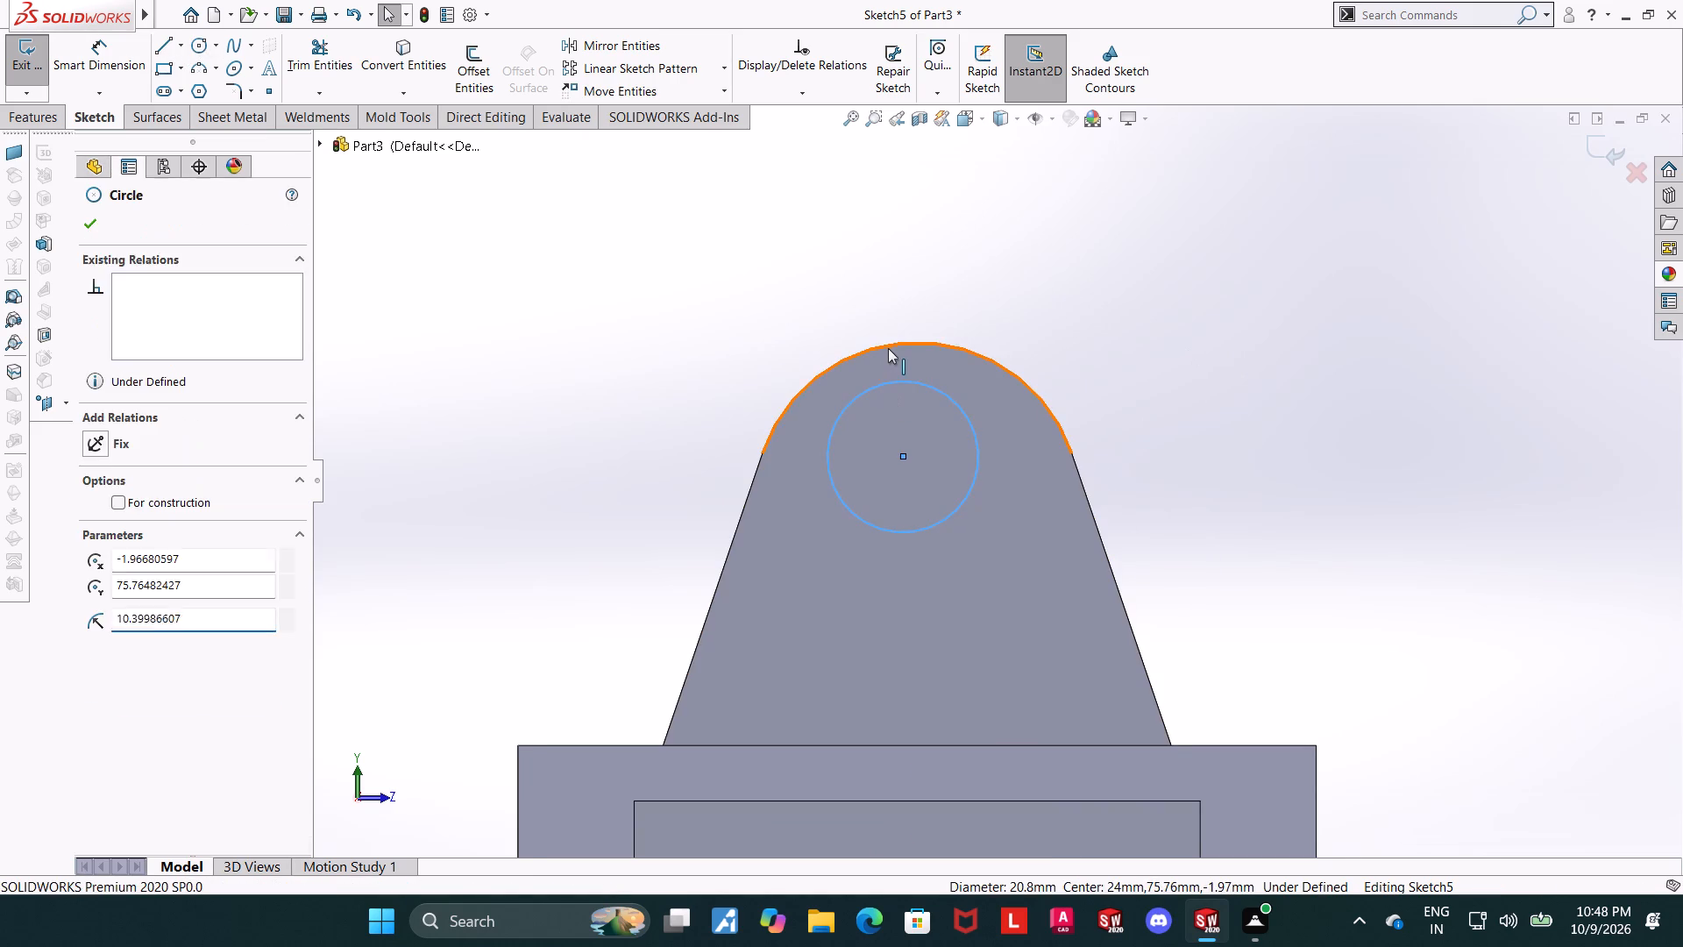
ctrl+click(888, 348)
click(93, 592)
key(Escape)
Dimension the circle's diameter at 45 mm and exit the sketch.
click(105, 68)
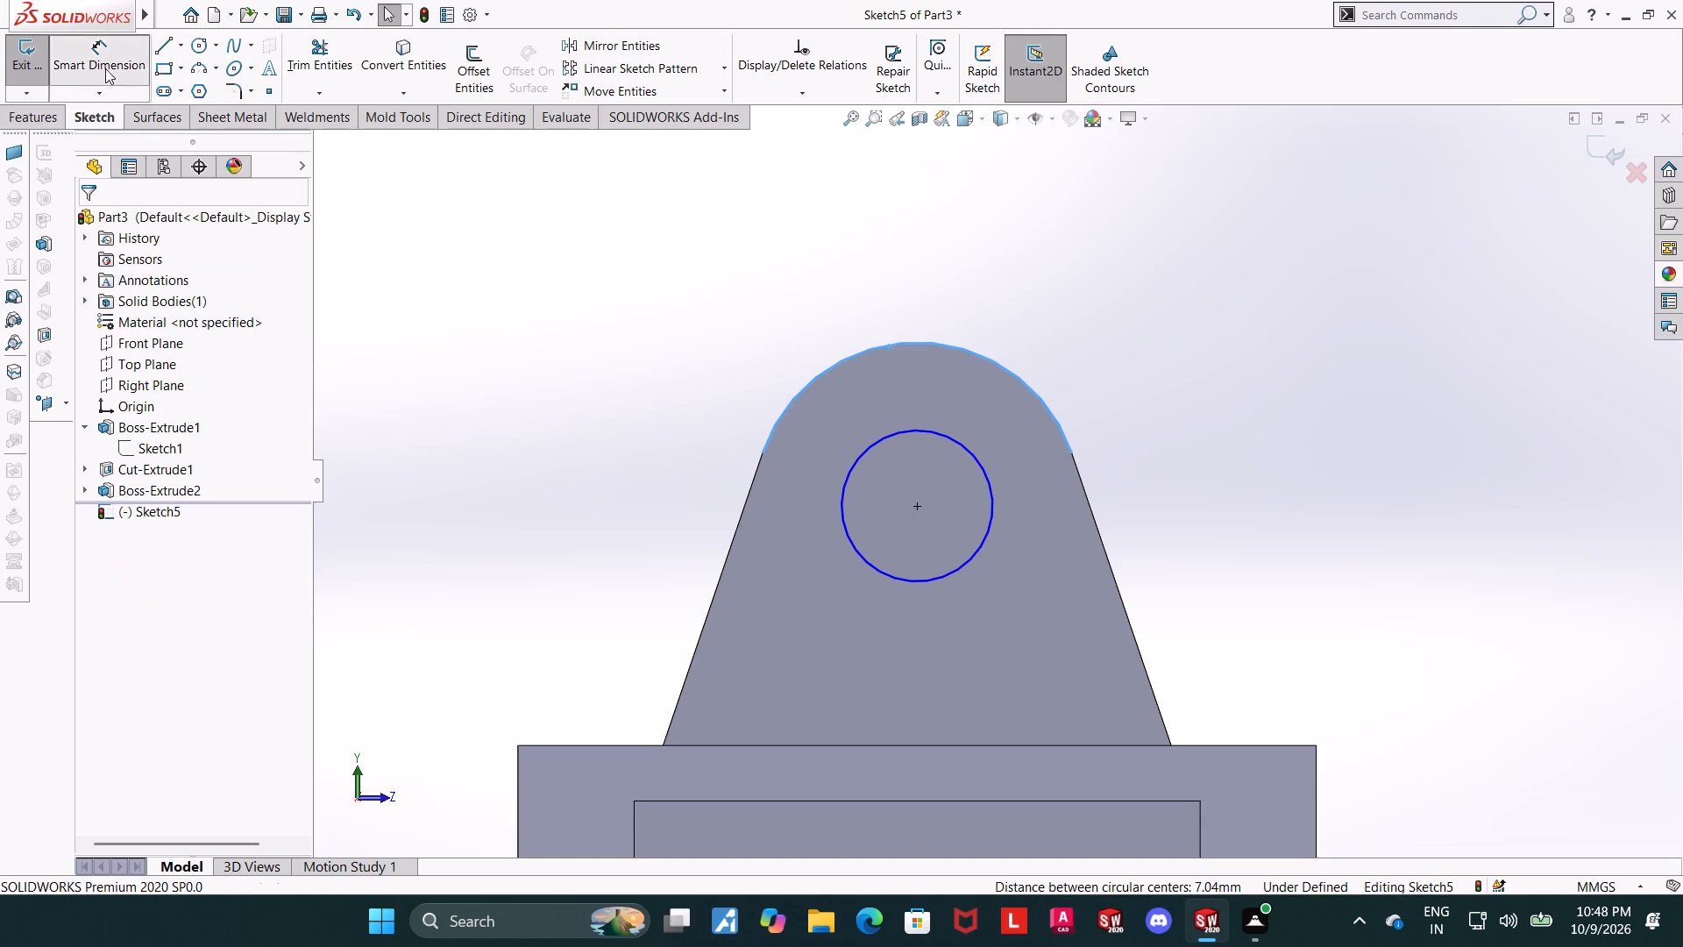
click(870, 445)
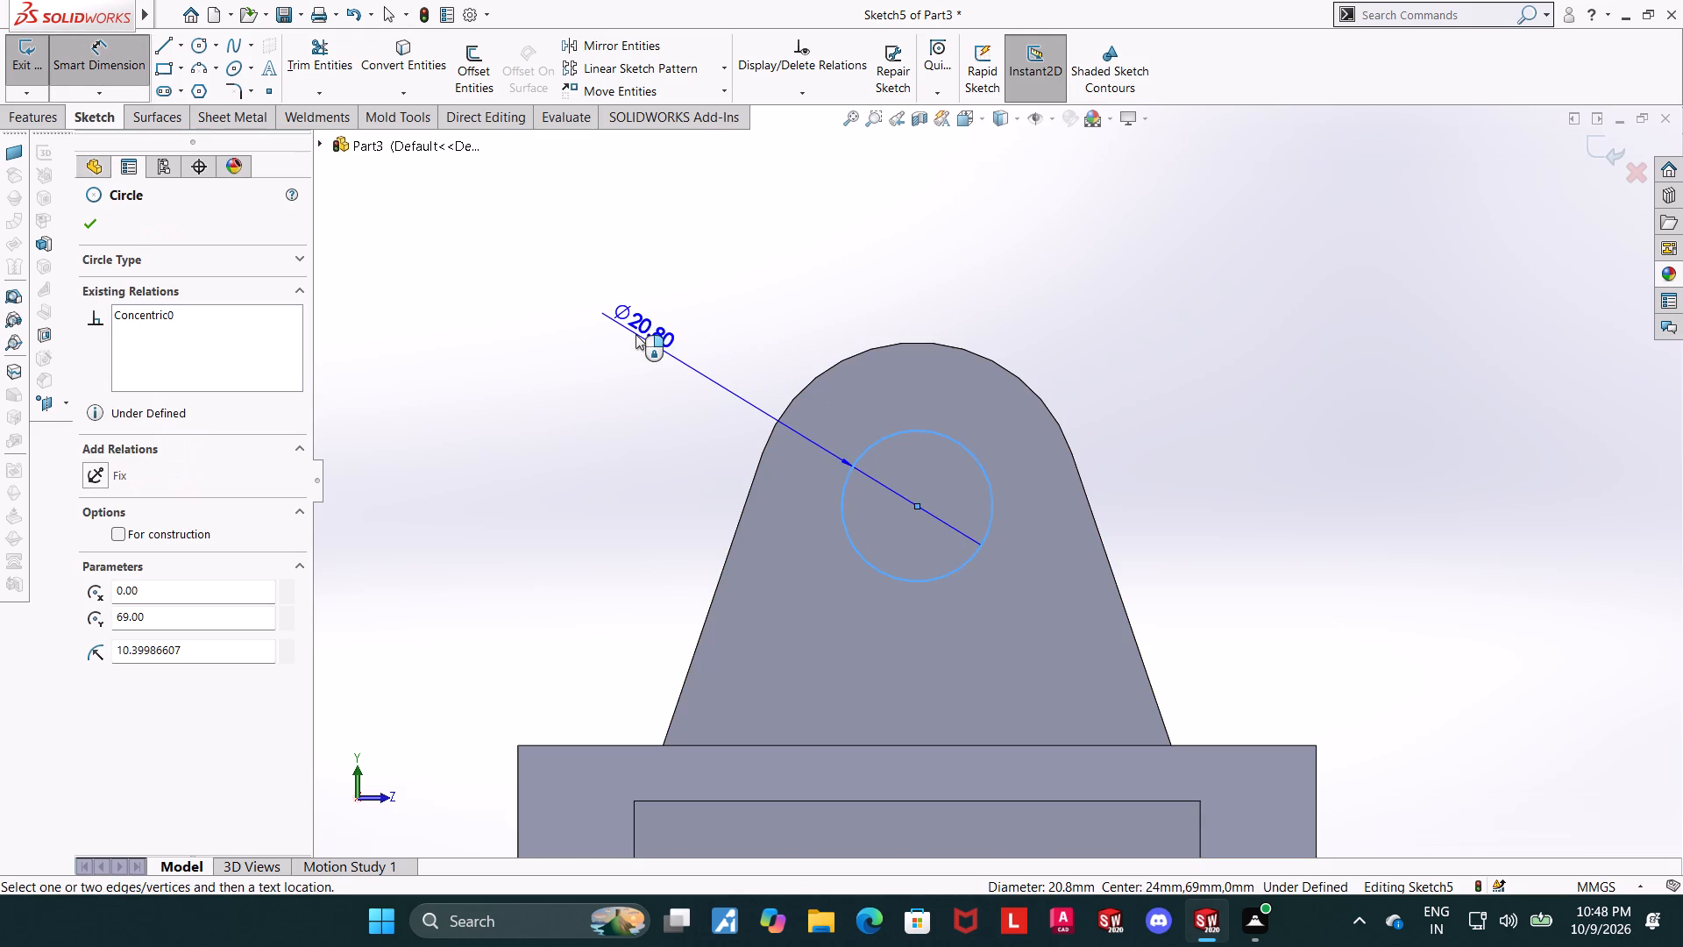
click(636, 334)
text(45)
key(Return)
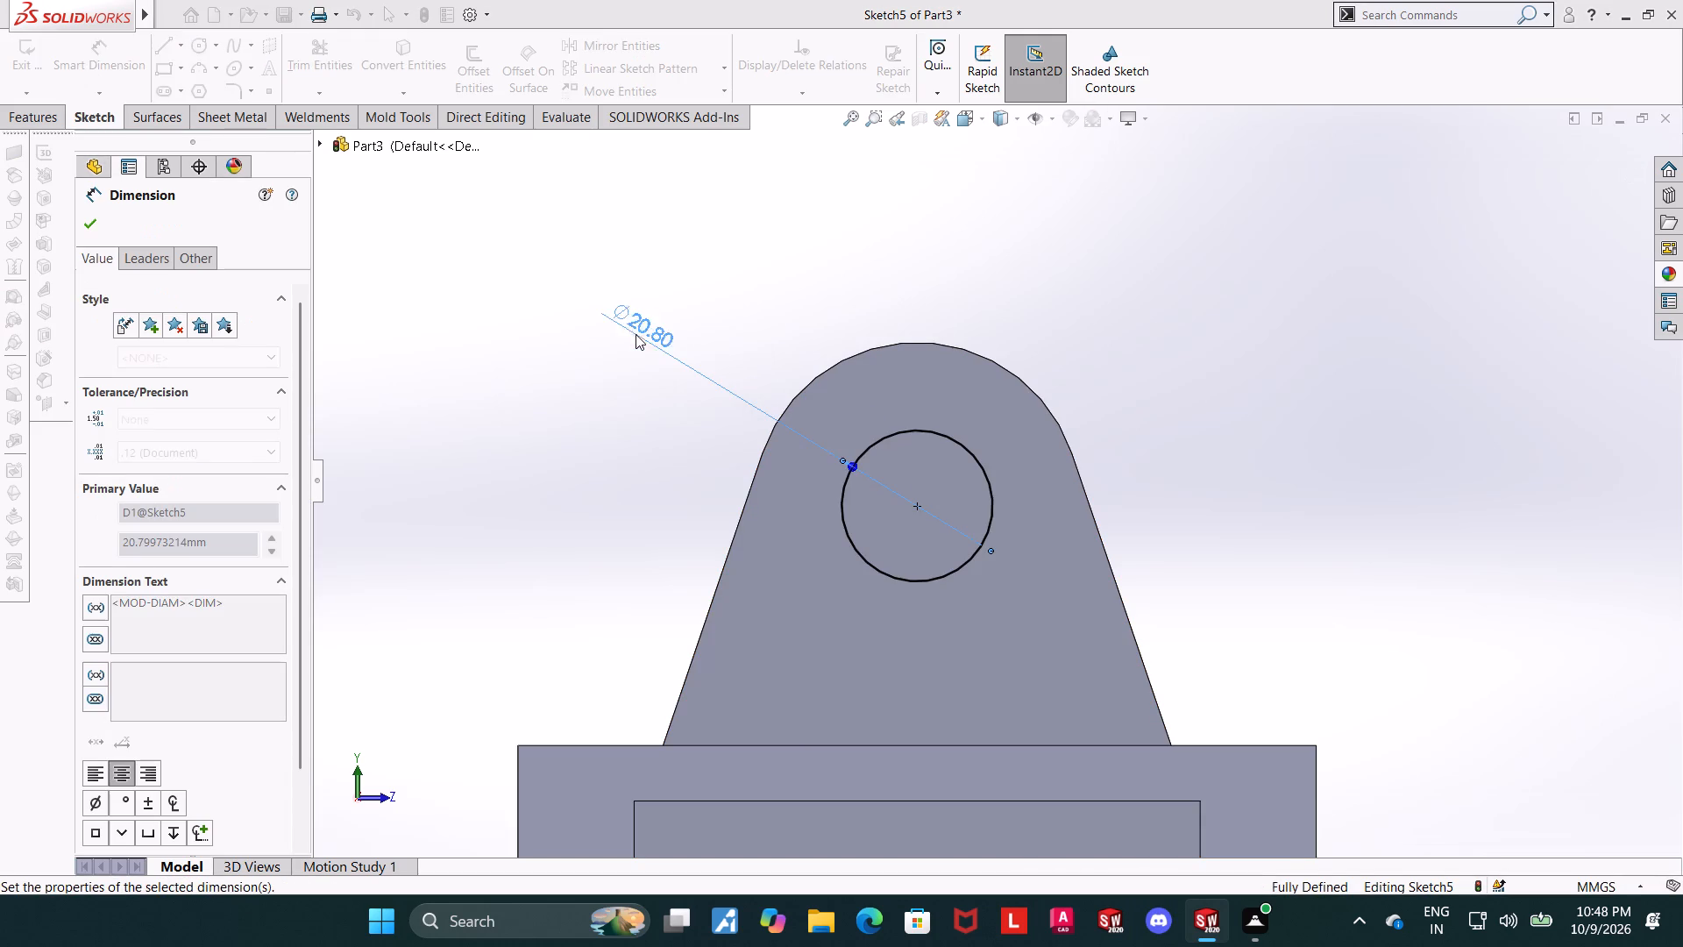
key(Escape)
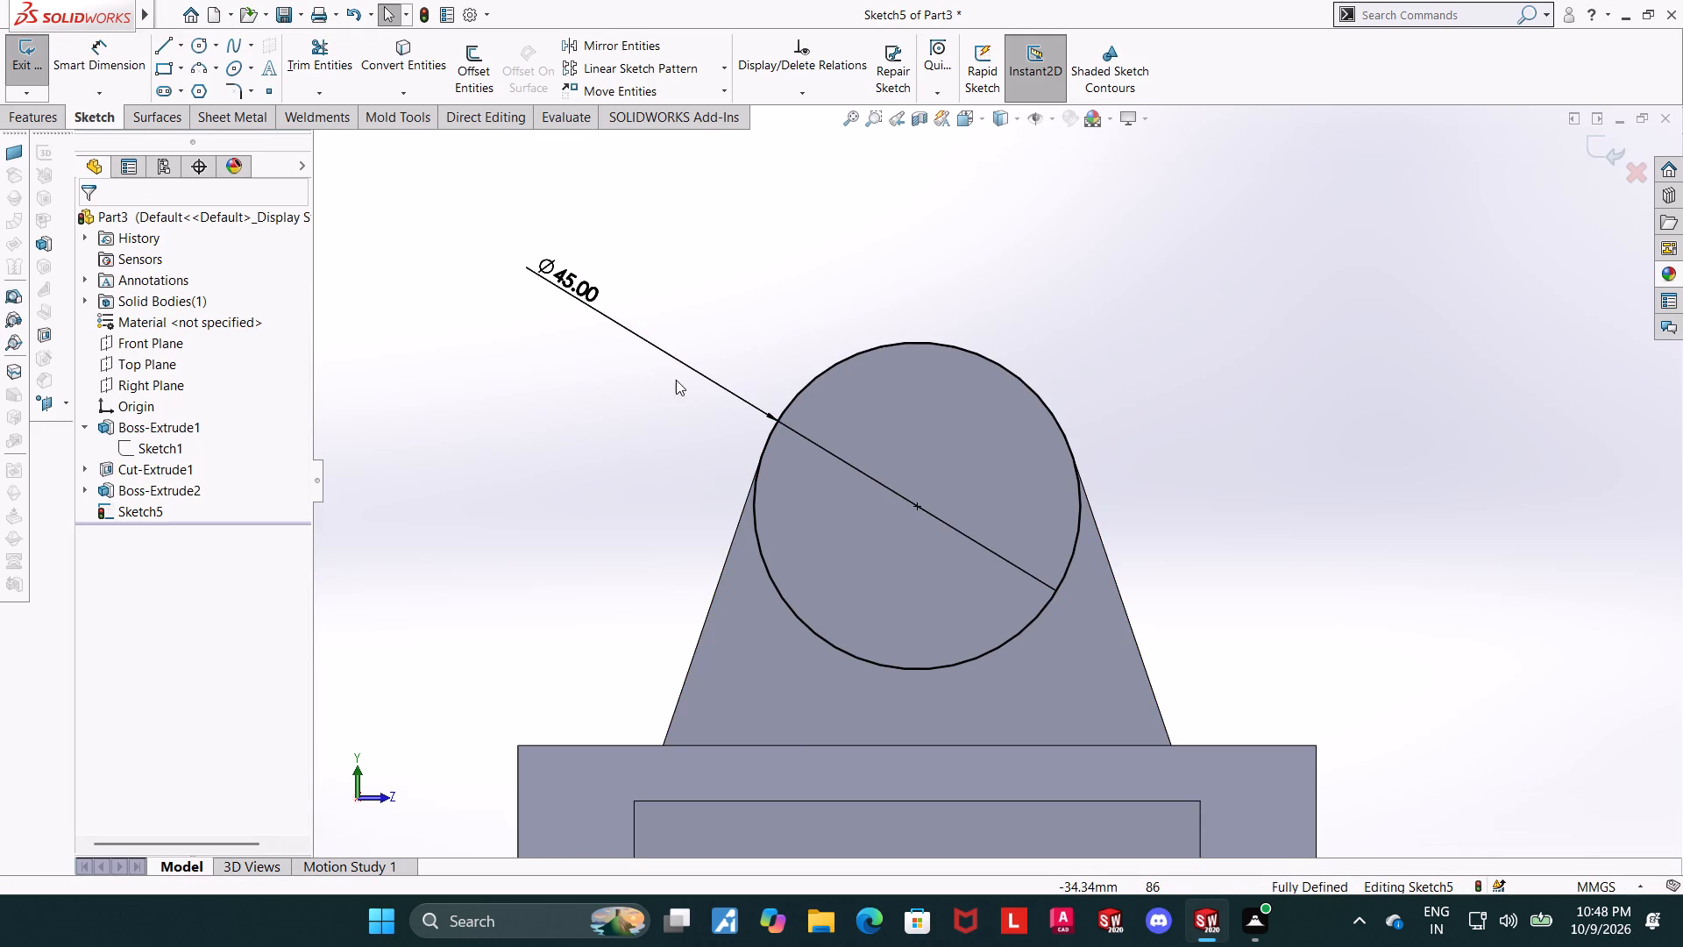
click(1603, 142)
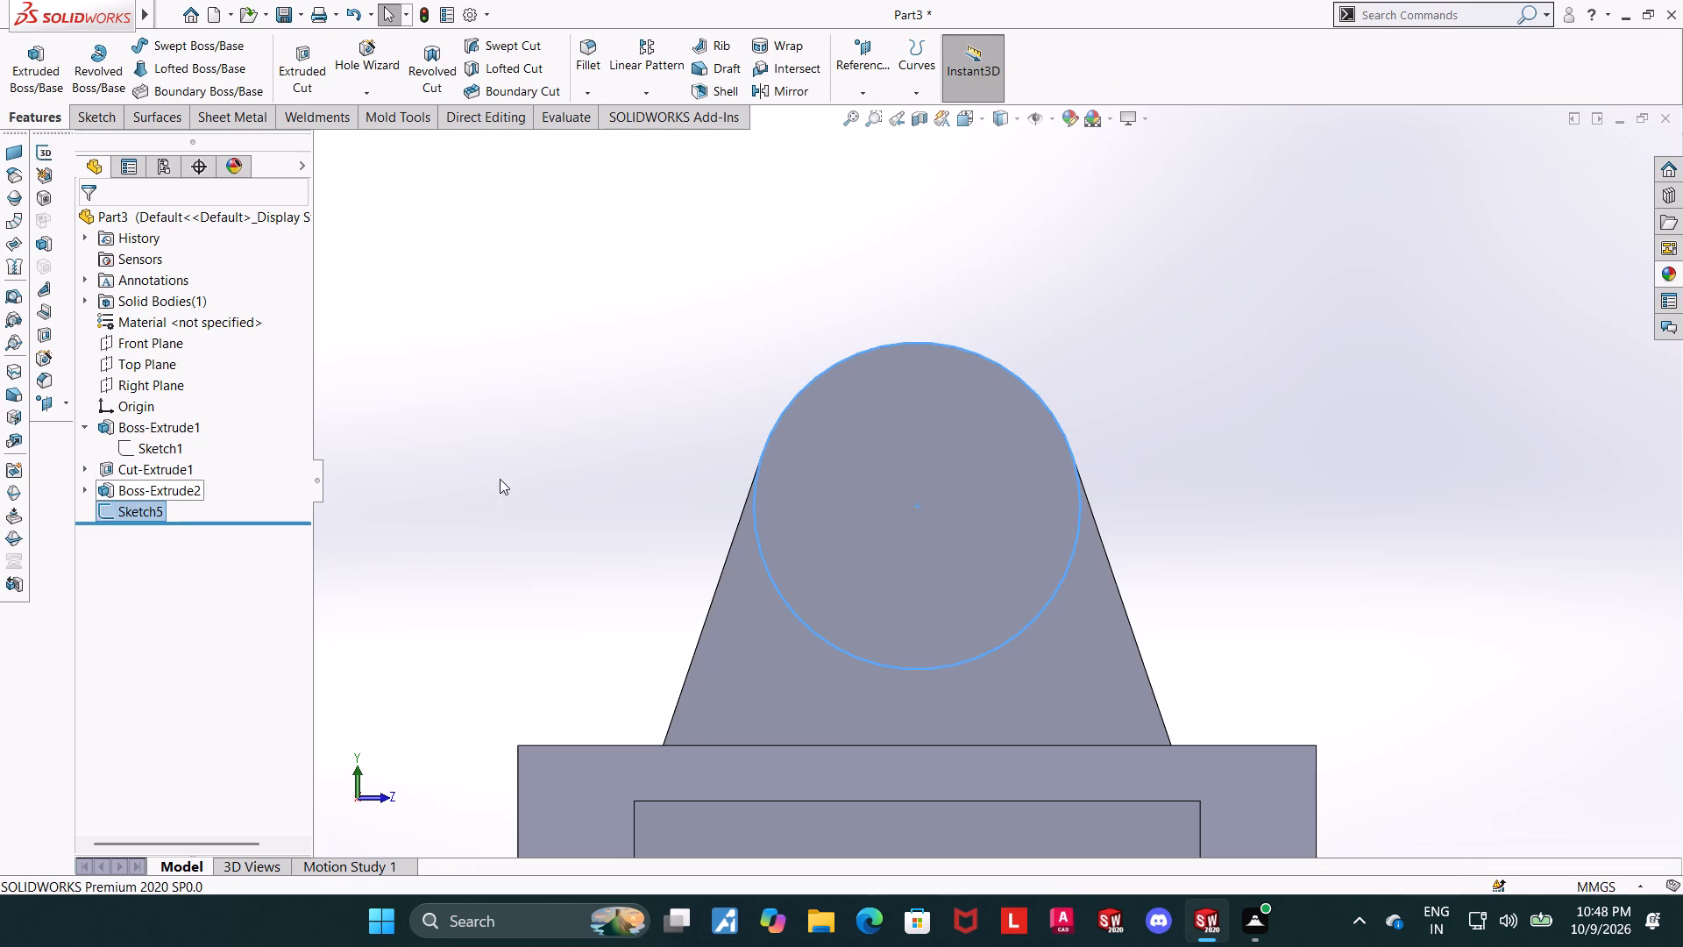
Extrude the 45 mm circle outward from the tapered boss's face as a Blind boss 8 mm deep.
scroll(692, 451, up, 1)
middle_drag(687, 452, 629, 489)
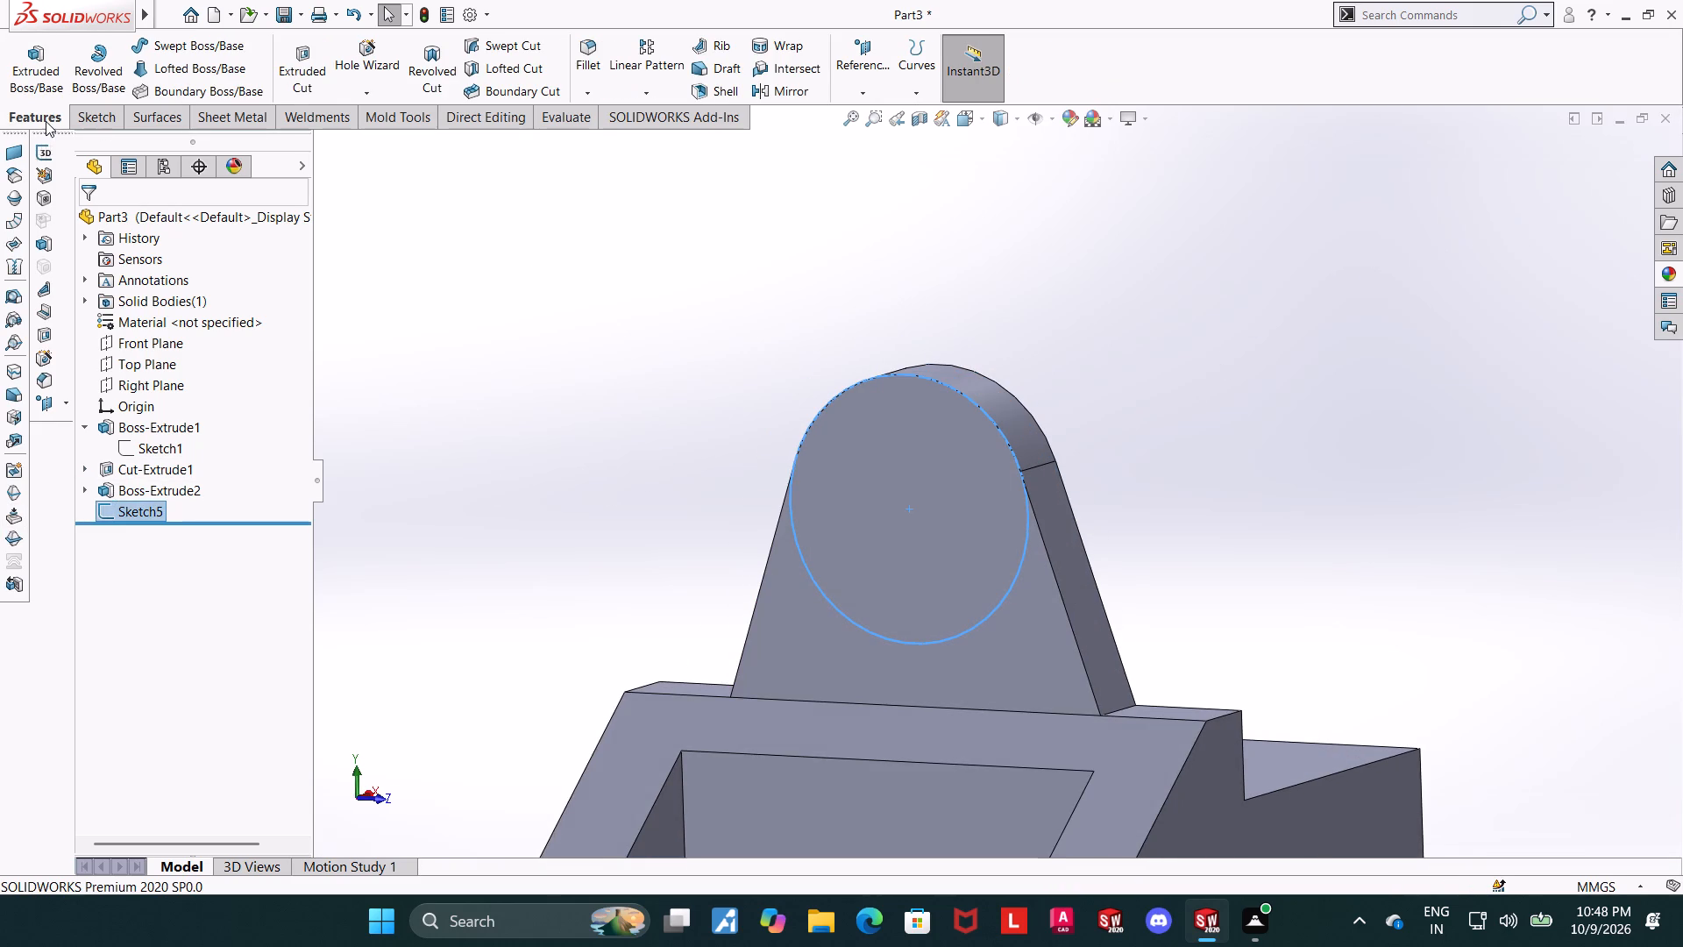
click(43, 57)
scroll(537, 436, up, 1)
middle_drag(536, 436, 522, 438)
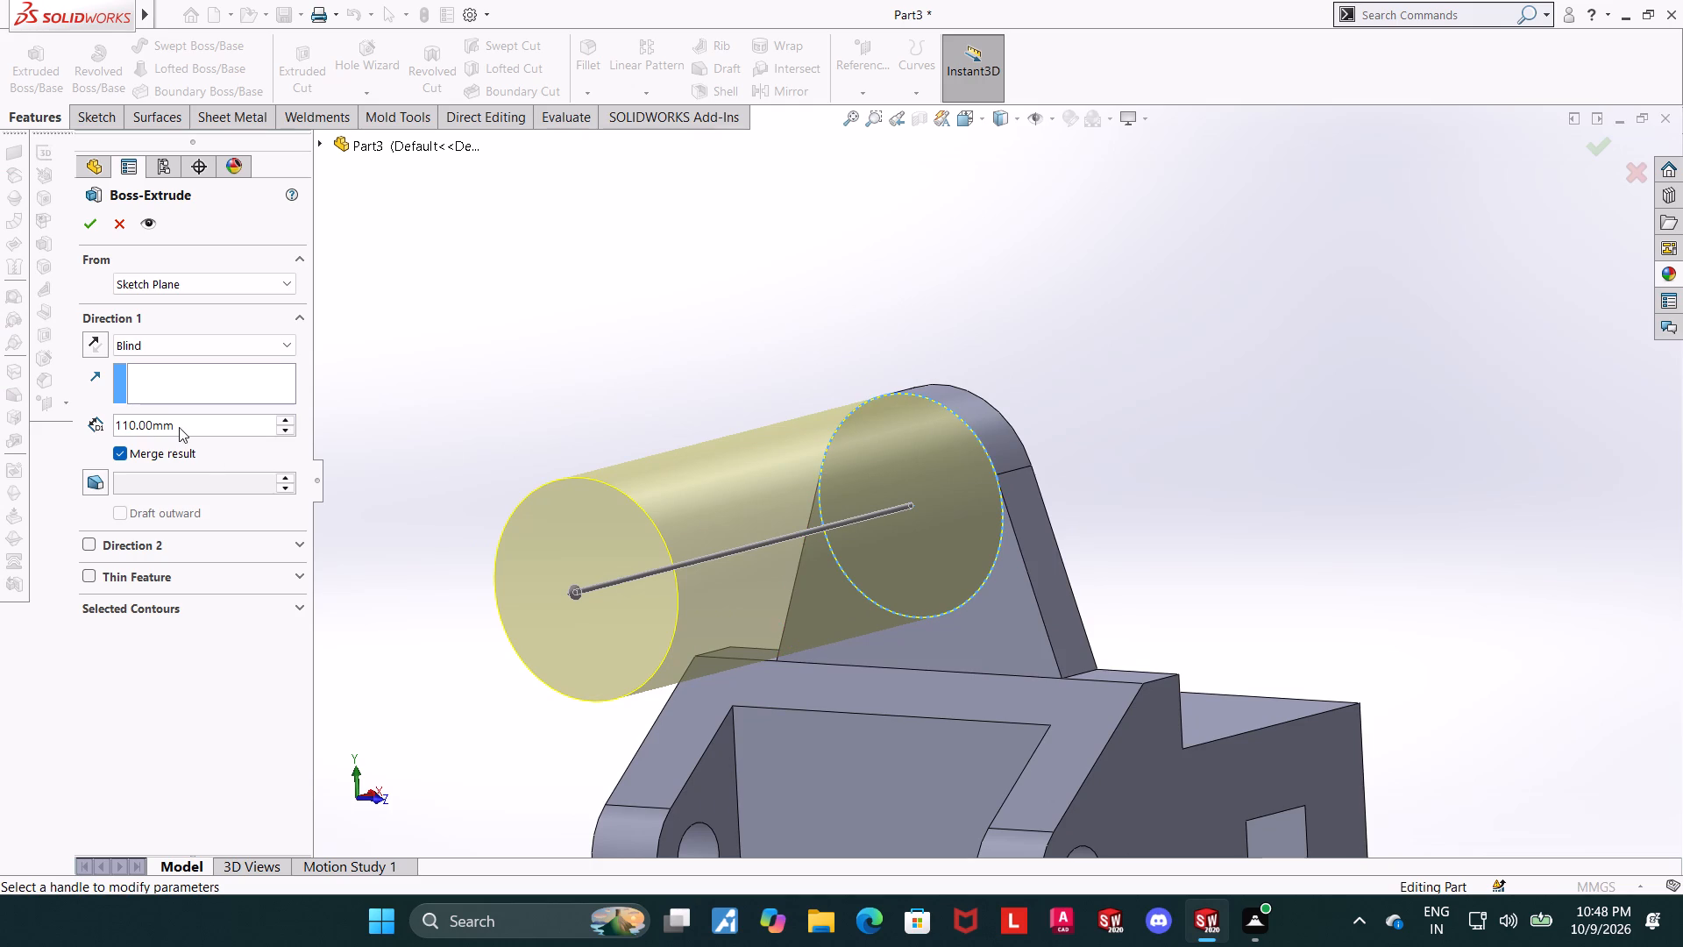
click(219, 431)
drag(217, 428, 0, 428)
key(8)
key(Return)
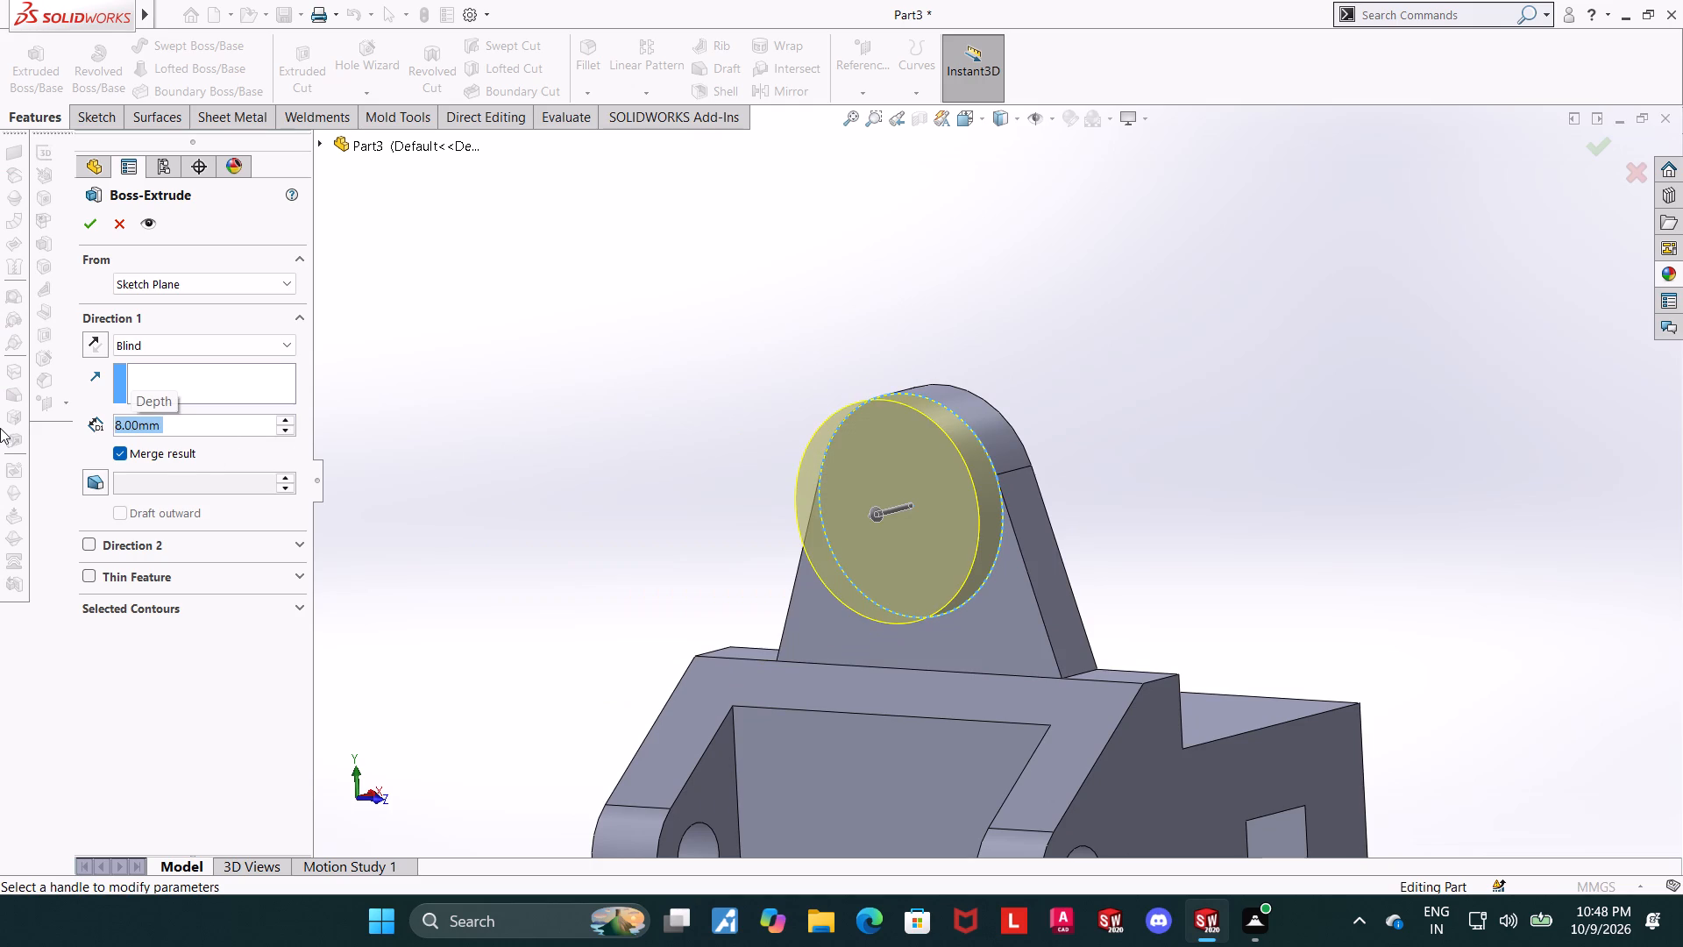
double_click(75, 227)
click(519, 348)
Reopen the tapered boss's profile sketch and draw a circle about 21.45 mm in diameter centered on the top arc's center.
middle_drag(532, 381, 540, 388)
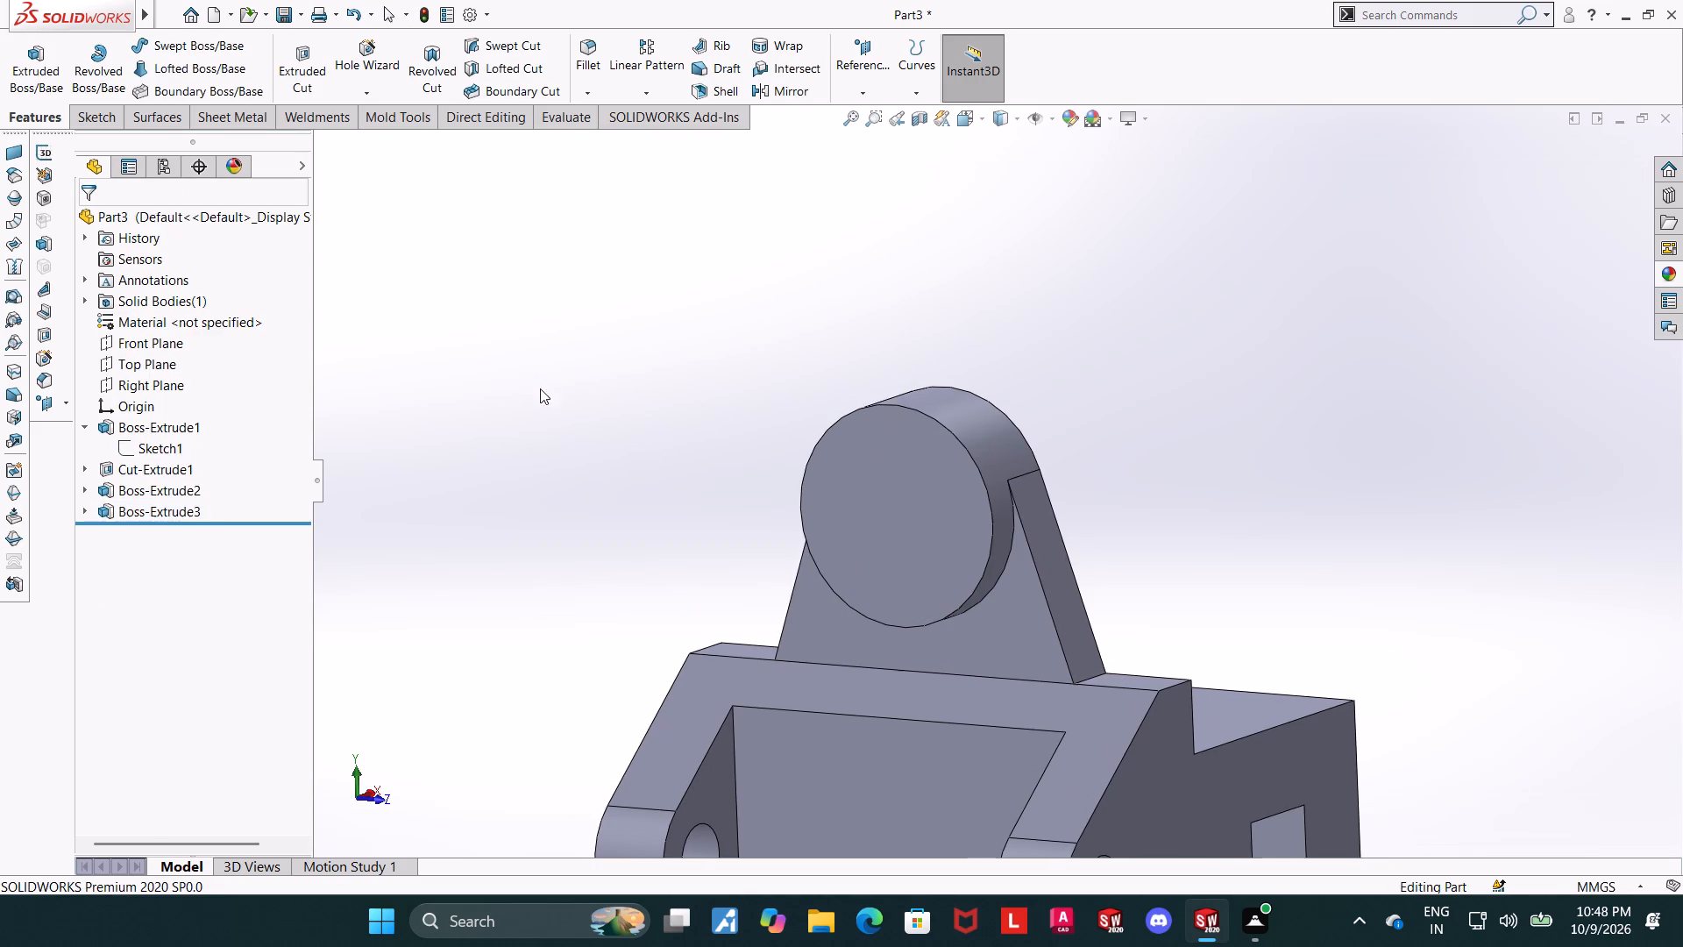
click(87, 488)
click(131, 504)
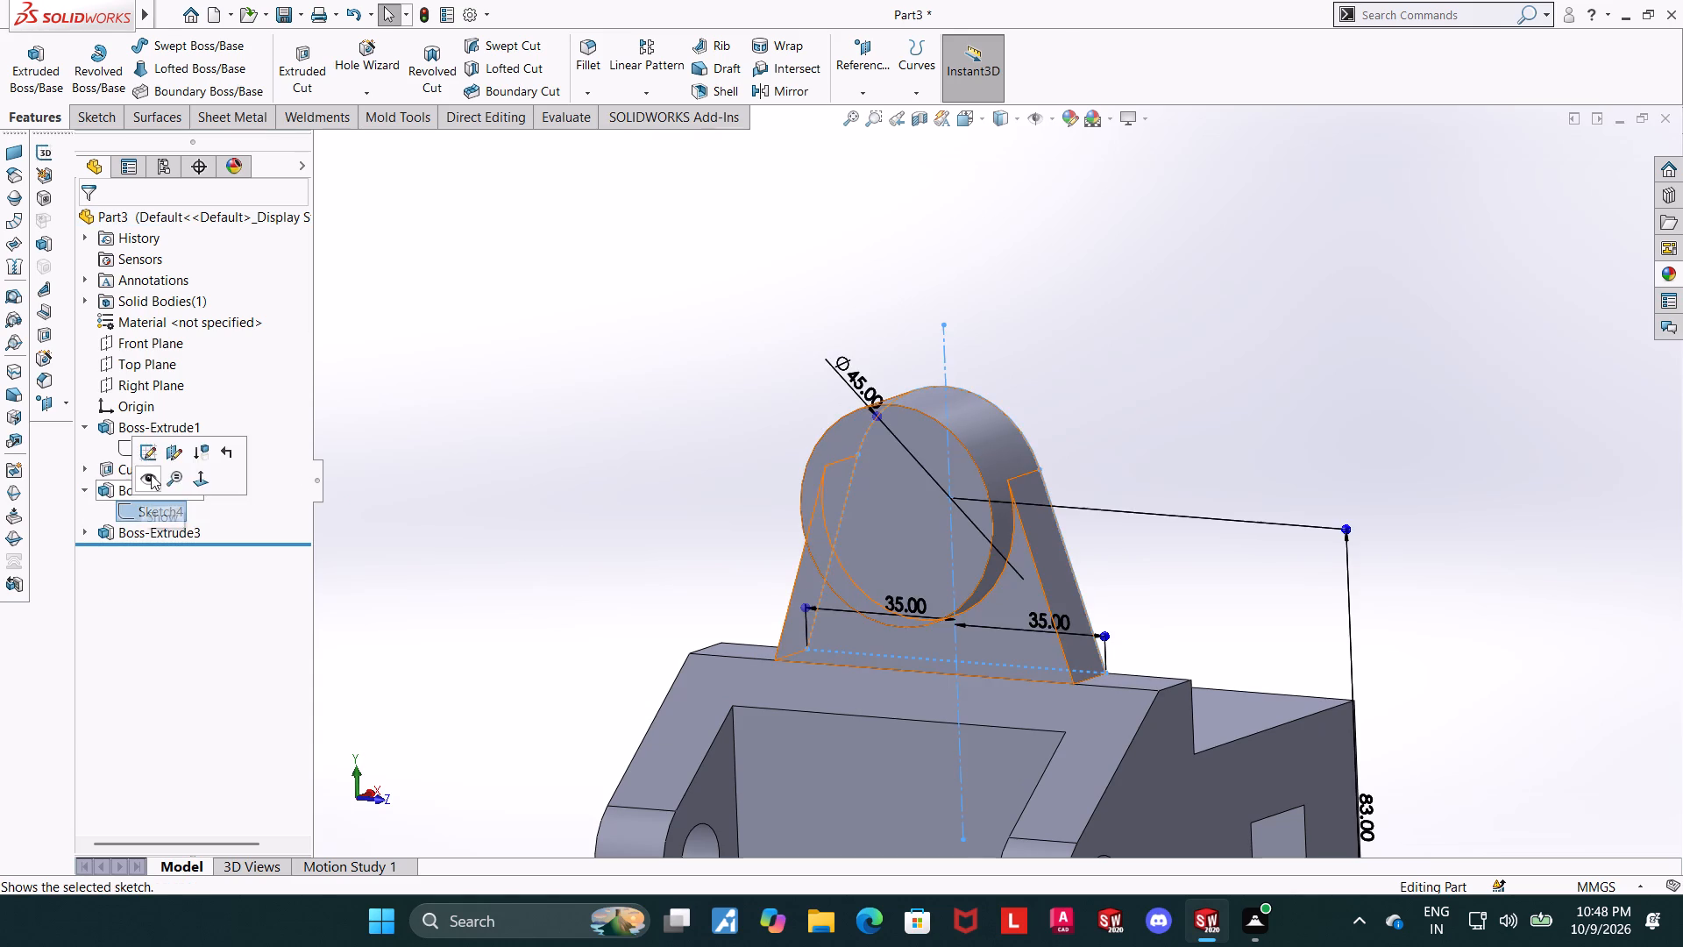
click(151, 460)
click(162, 504)
click(193, 490)
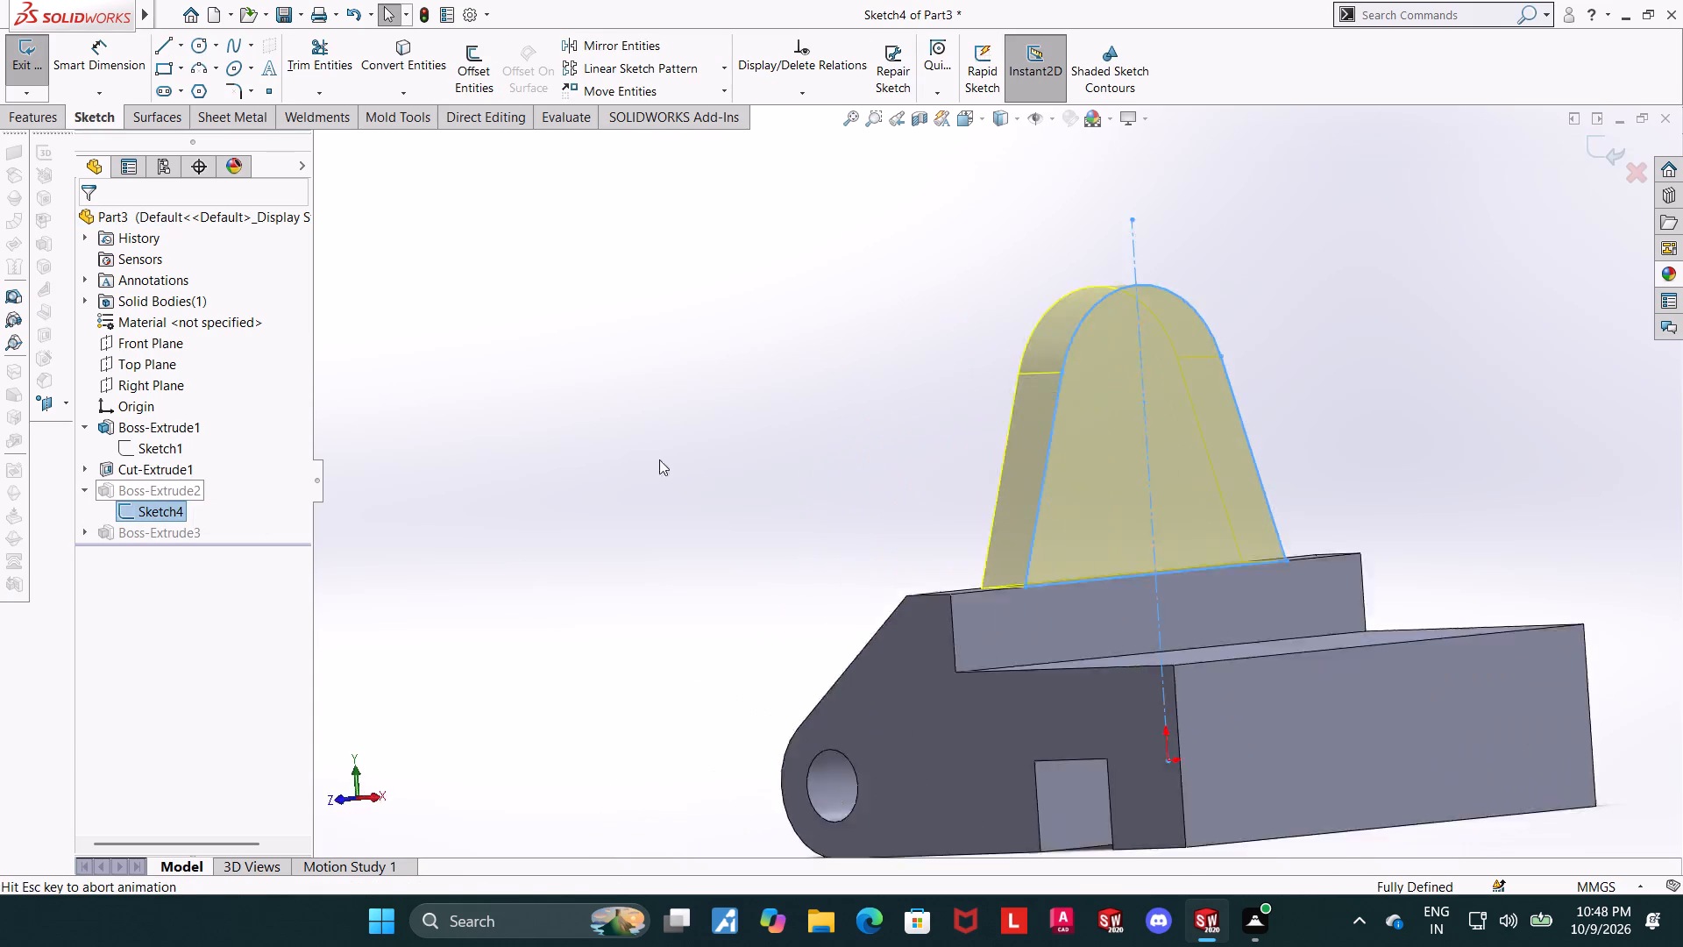
scroll(981, 411, up, 2)
scroll(1235, 273, down, 3)
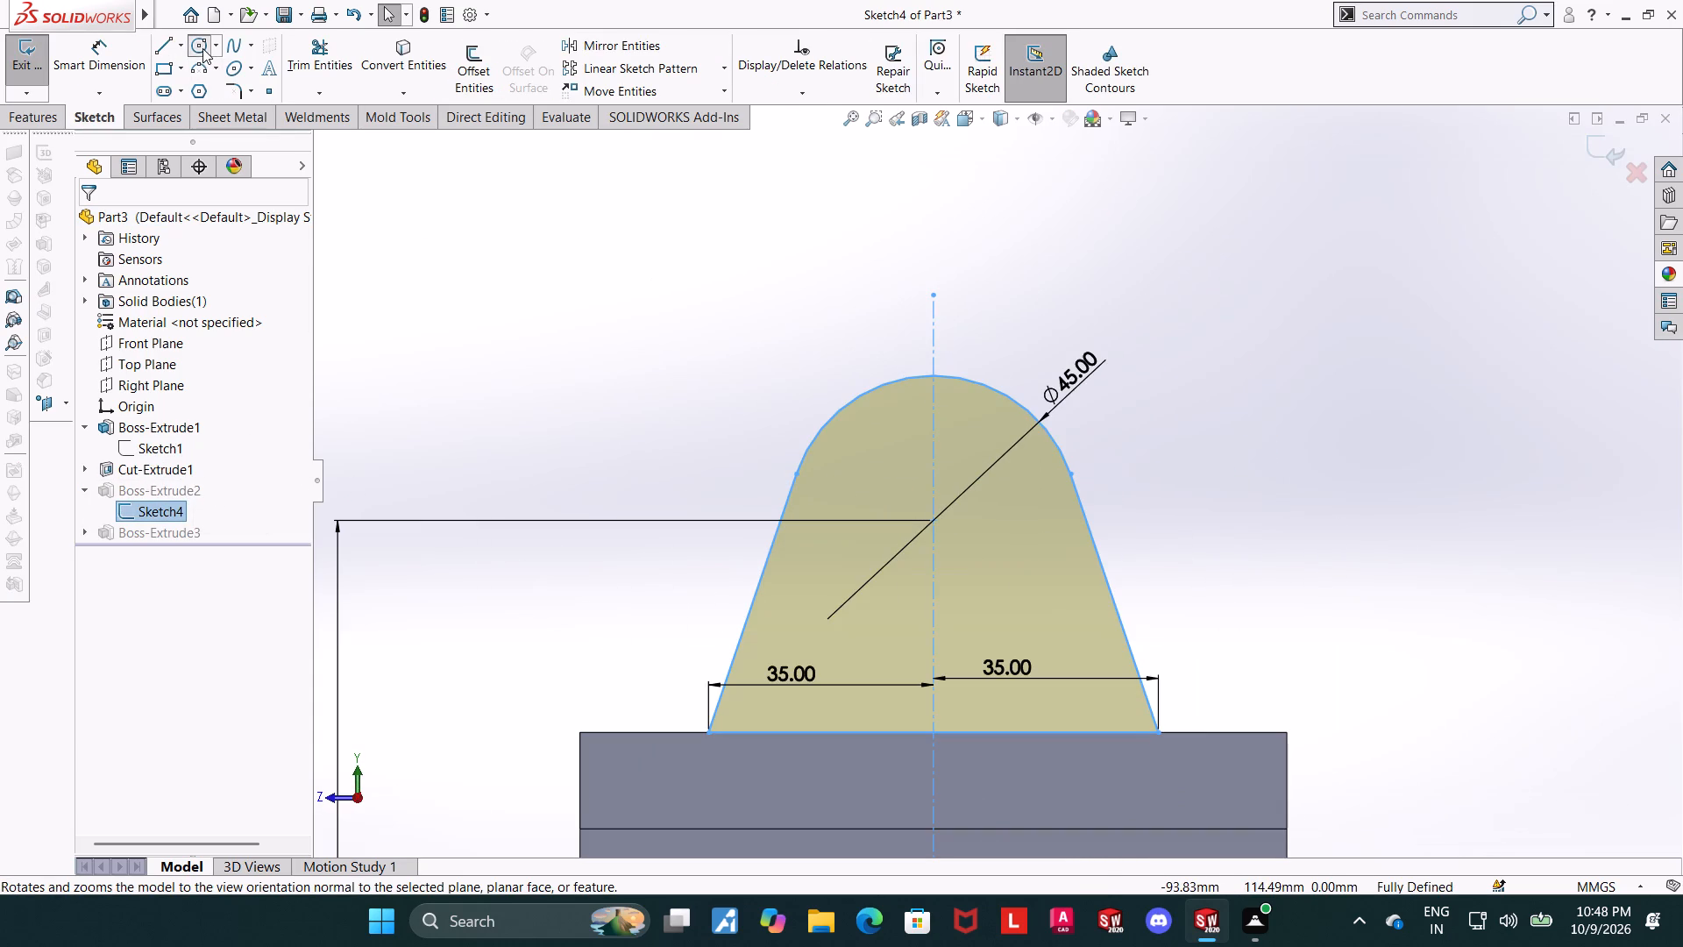
click(202, 48)
click(930, 519)
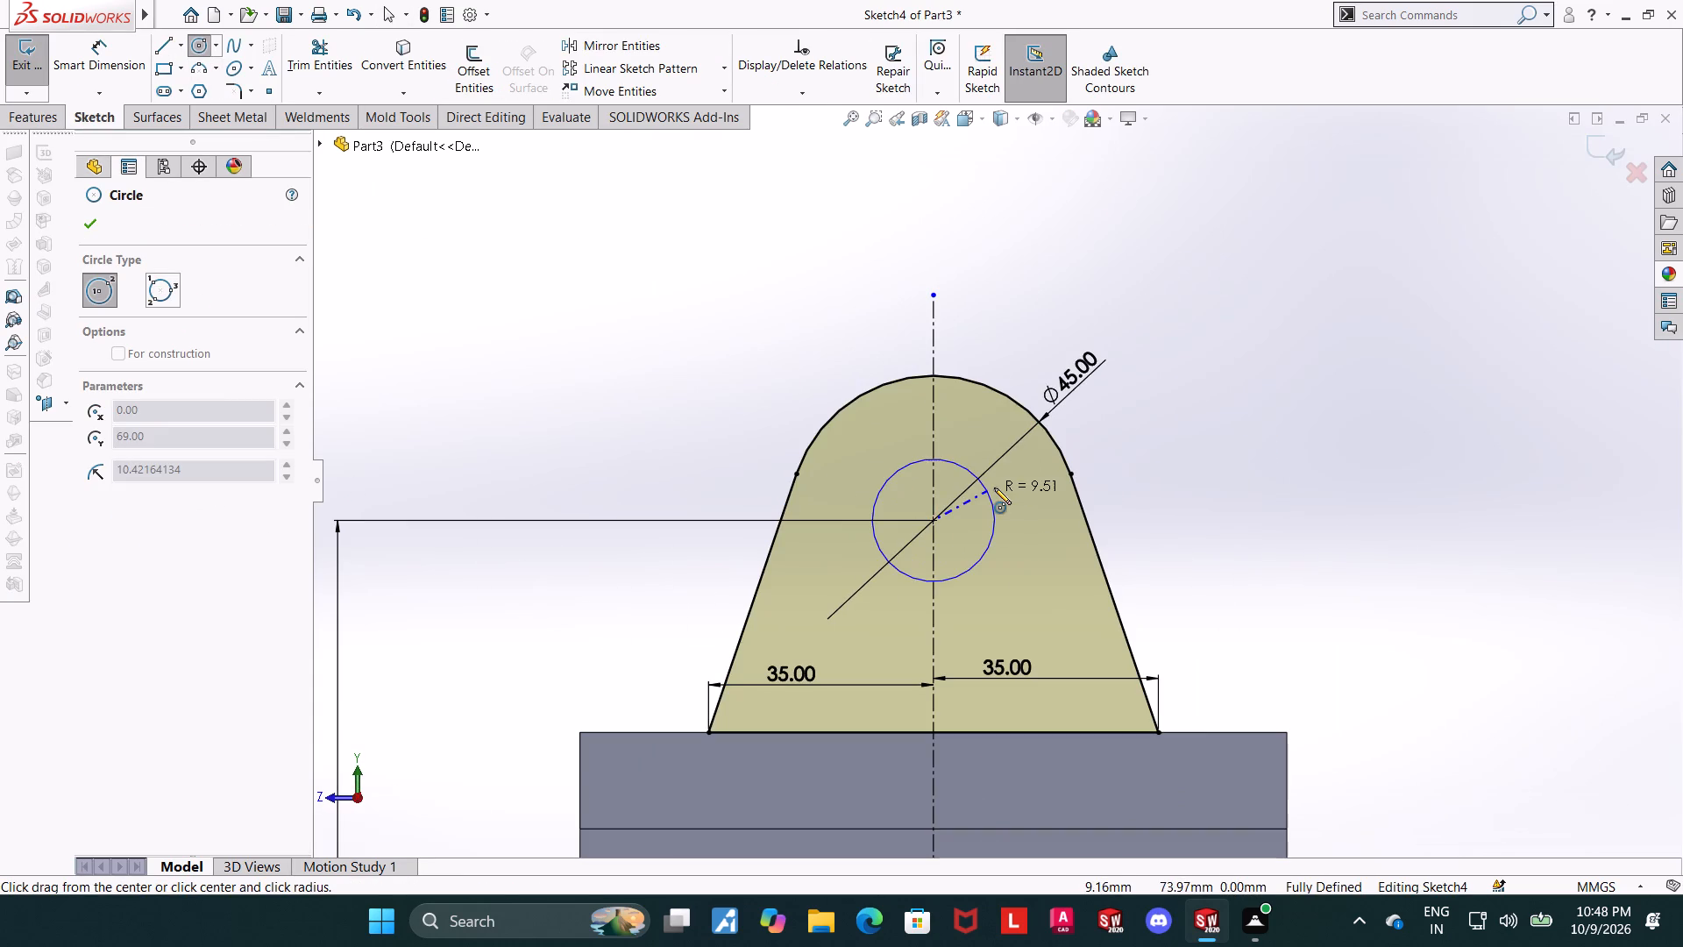
click(994, 488)
key(Escape)
Dimension the inner circle's diameter at 20 mm and exit the tapered profile sketch.
click(117, 65)
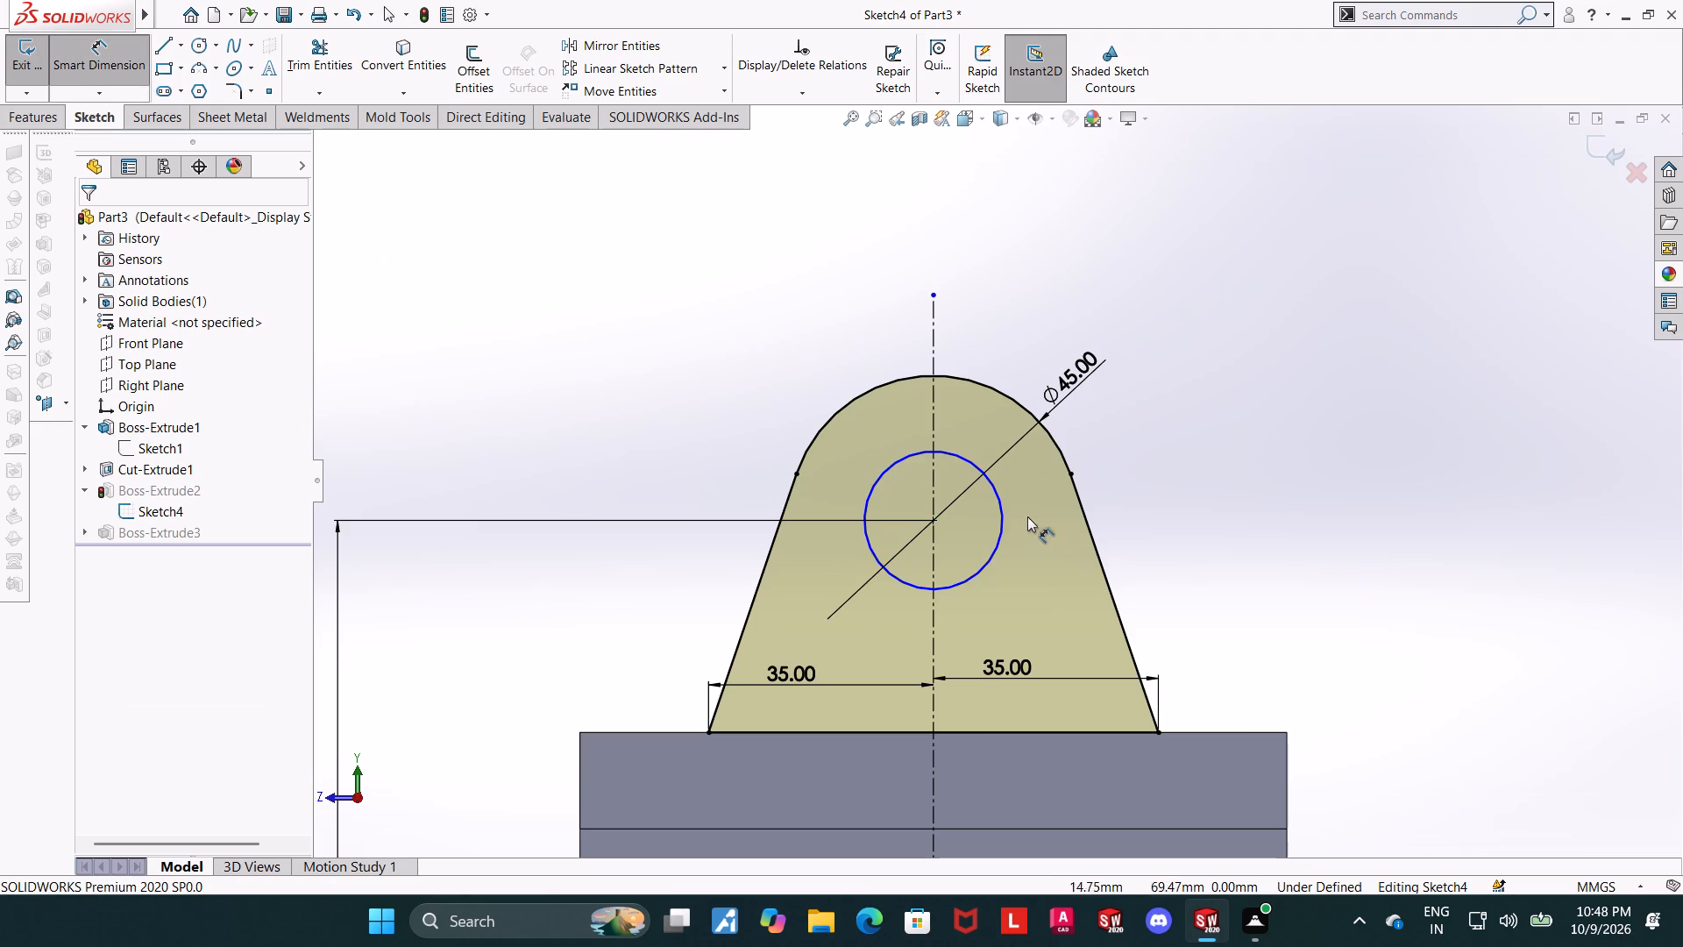
click(1001, 506)
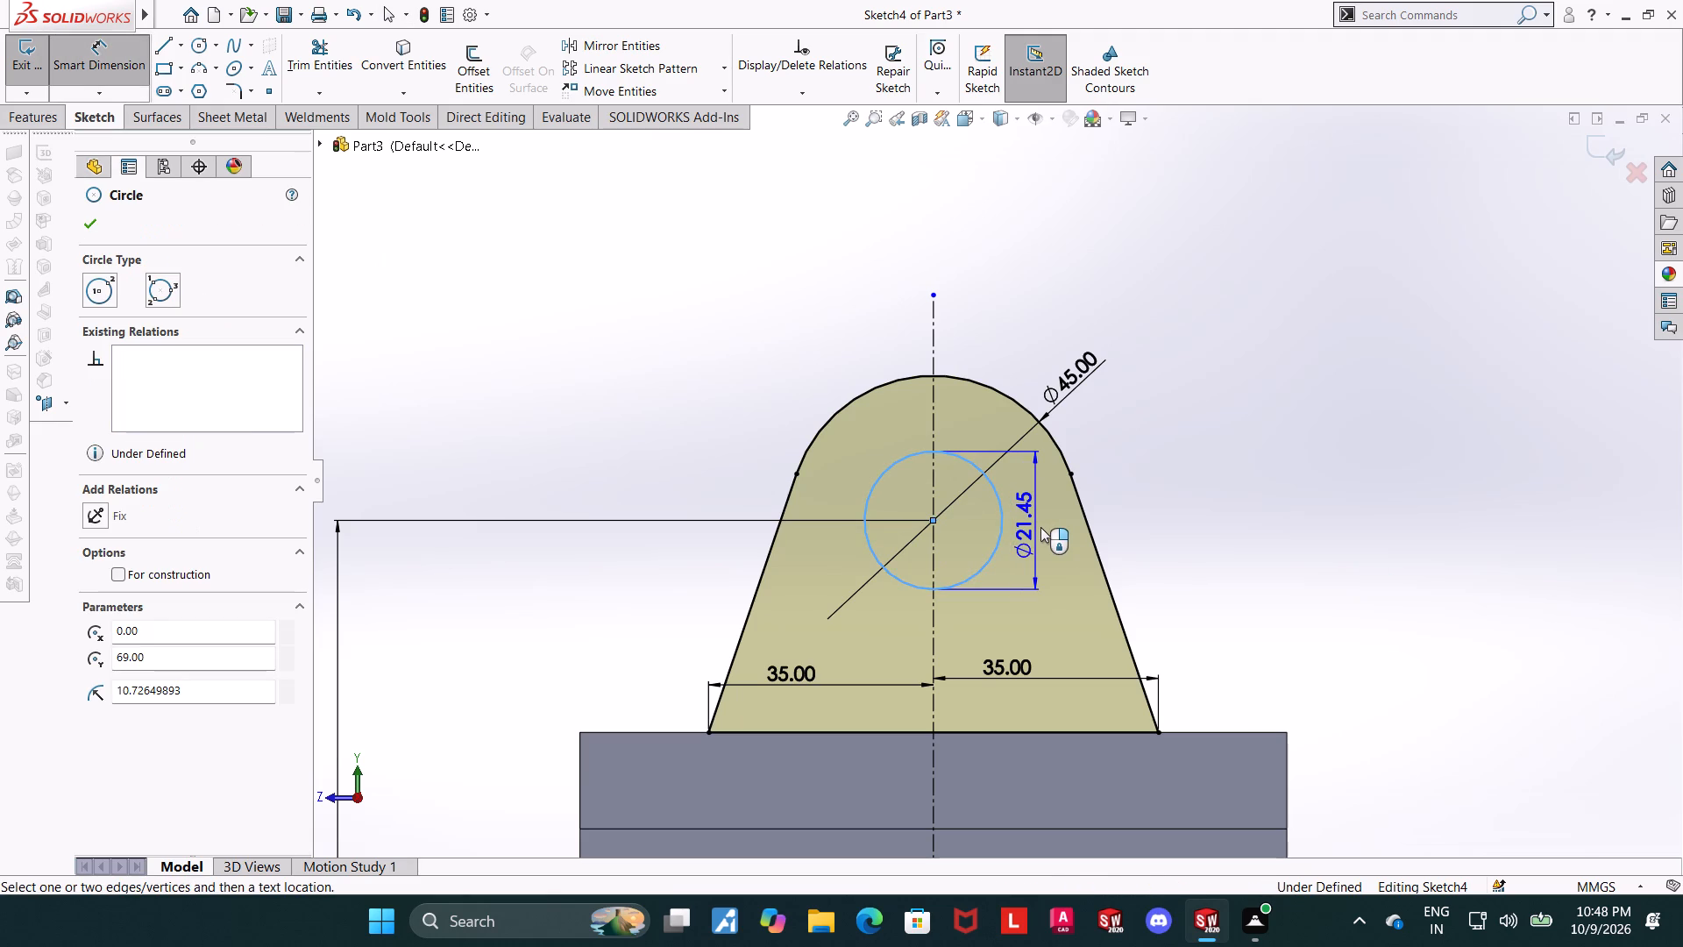
click(1040, 527)
text(20)
key(Return)
key(Escape)
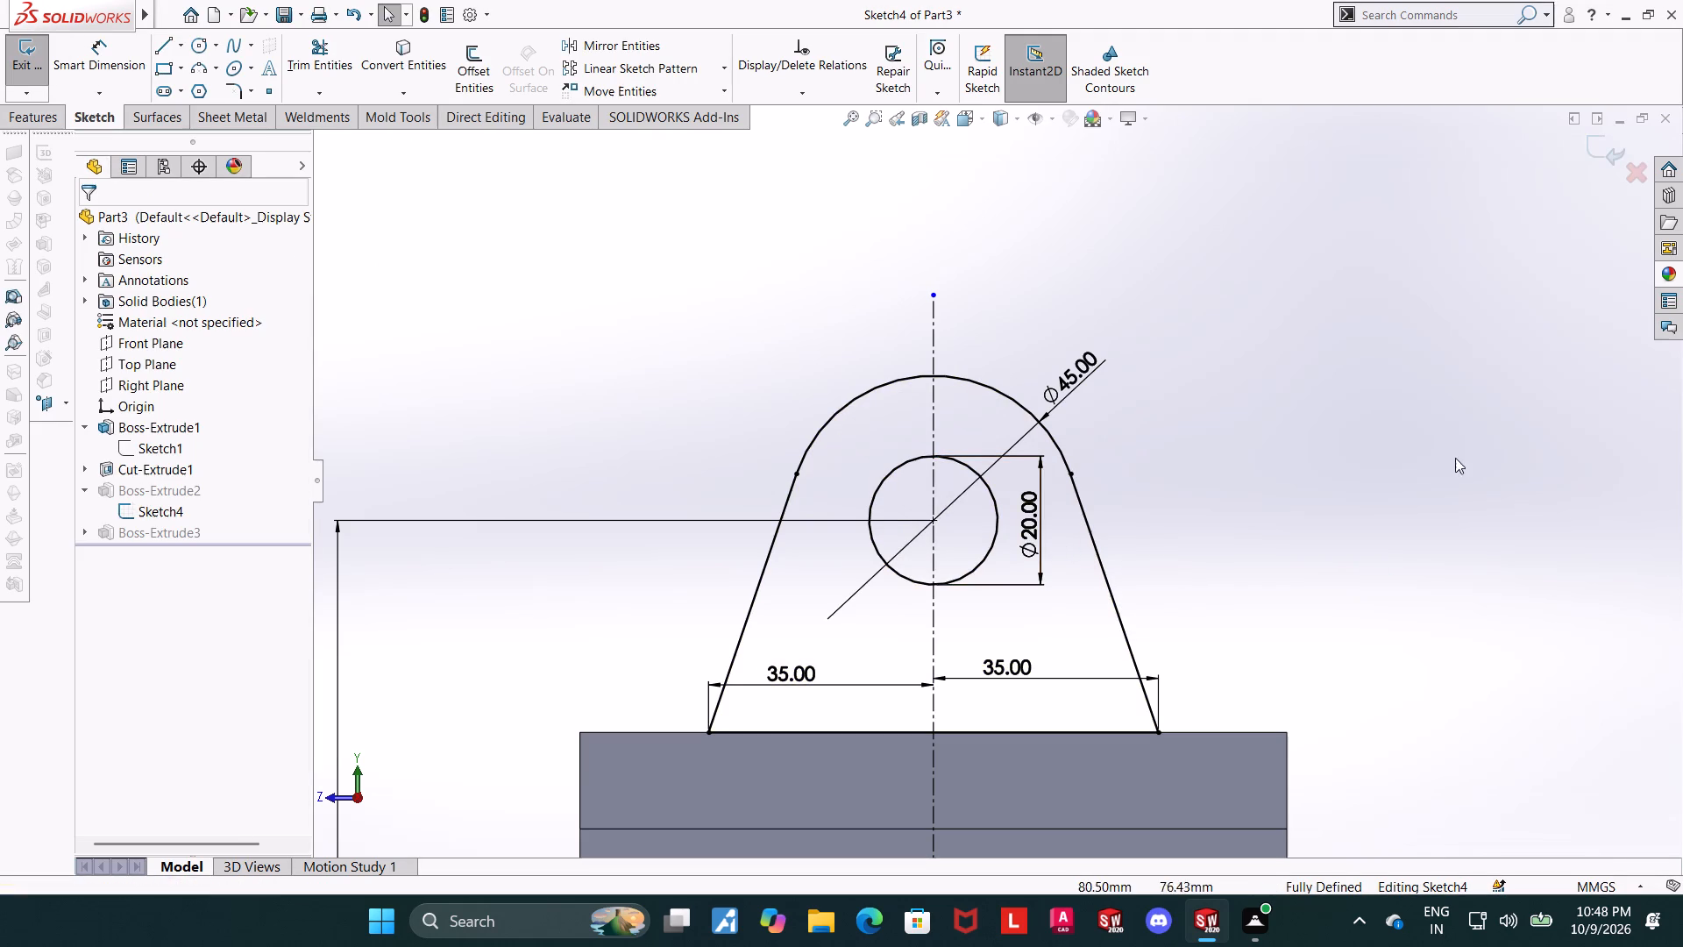
click(1601, 142)
Edit the 45 mm round boss's sketch, convert the 20 mm hole edge into it, and exit the sketch.
scroll(1161, 520, up, 3)
middle_drag(1163, 520, 1248, 516)
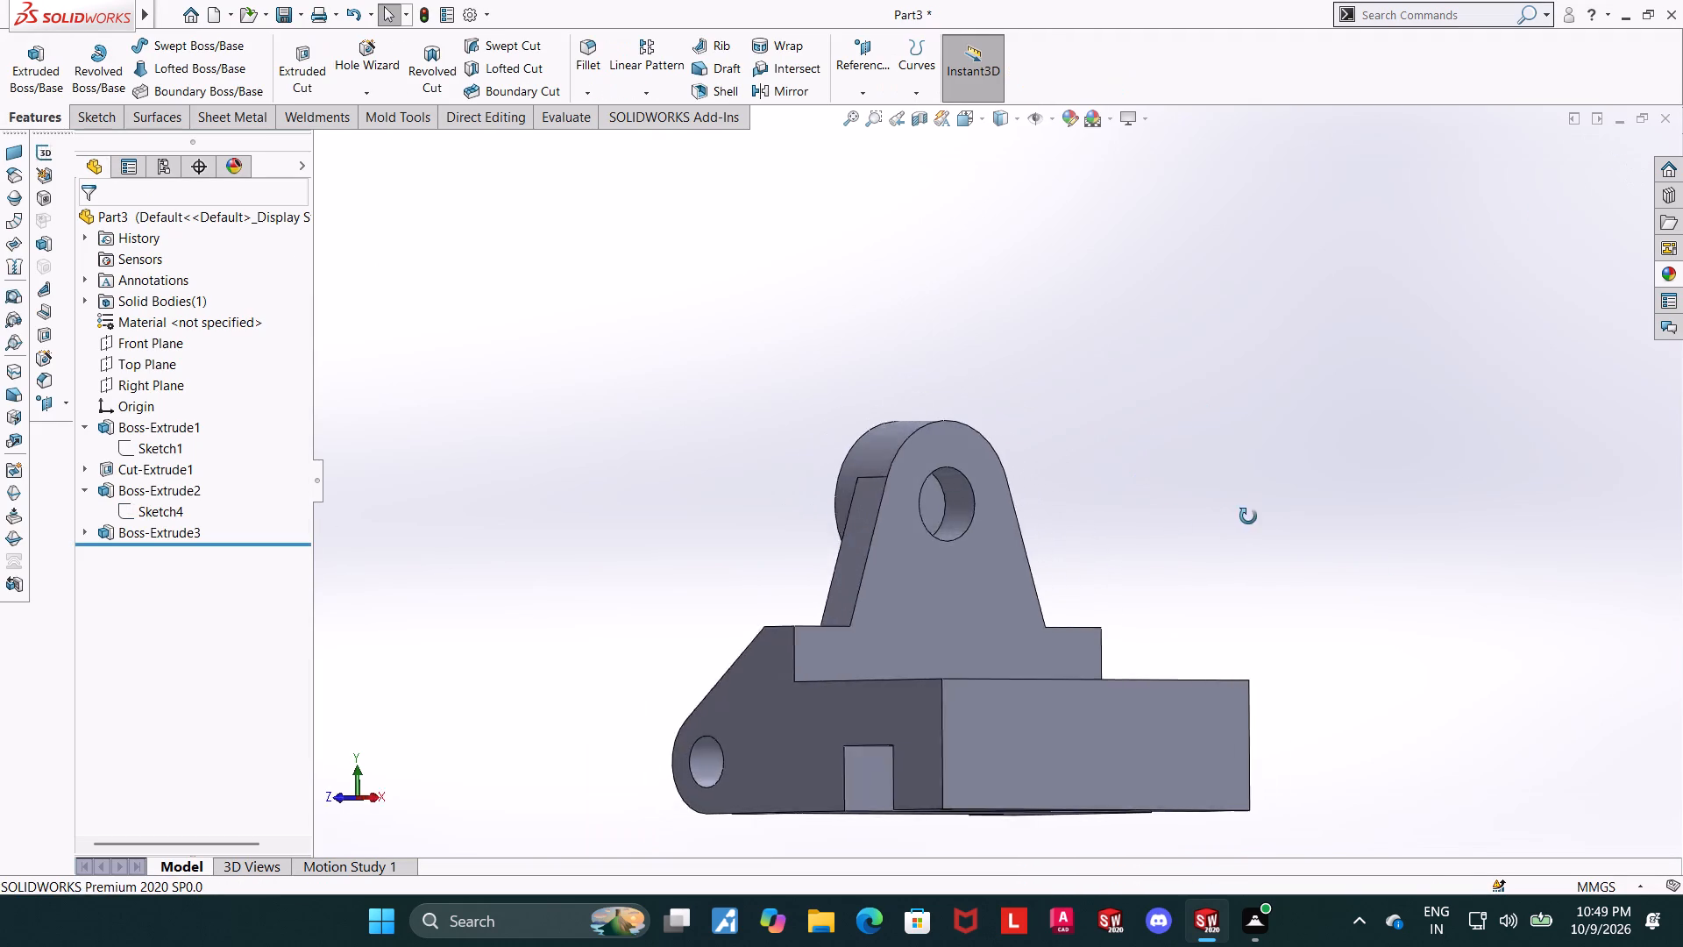
middle_drag(1248, 516, 1475, 545)
click(169, 526)
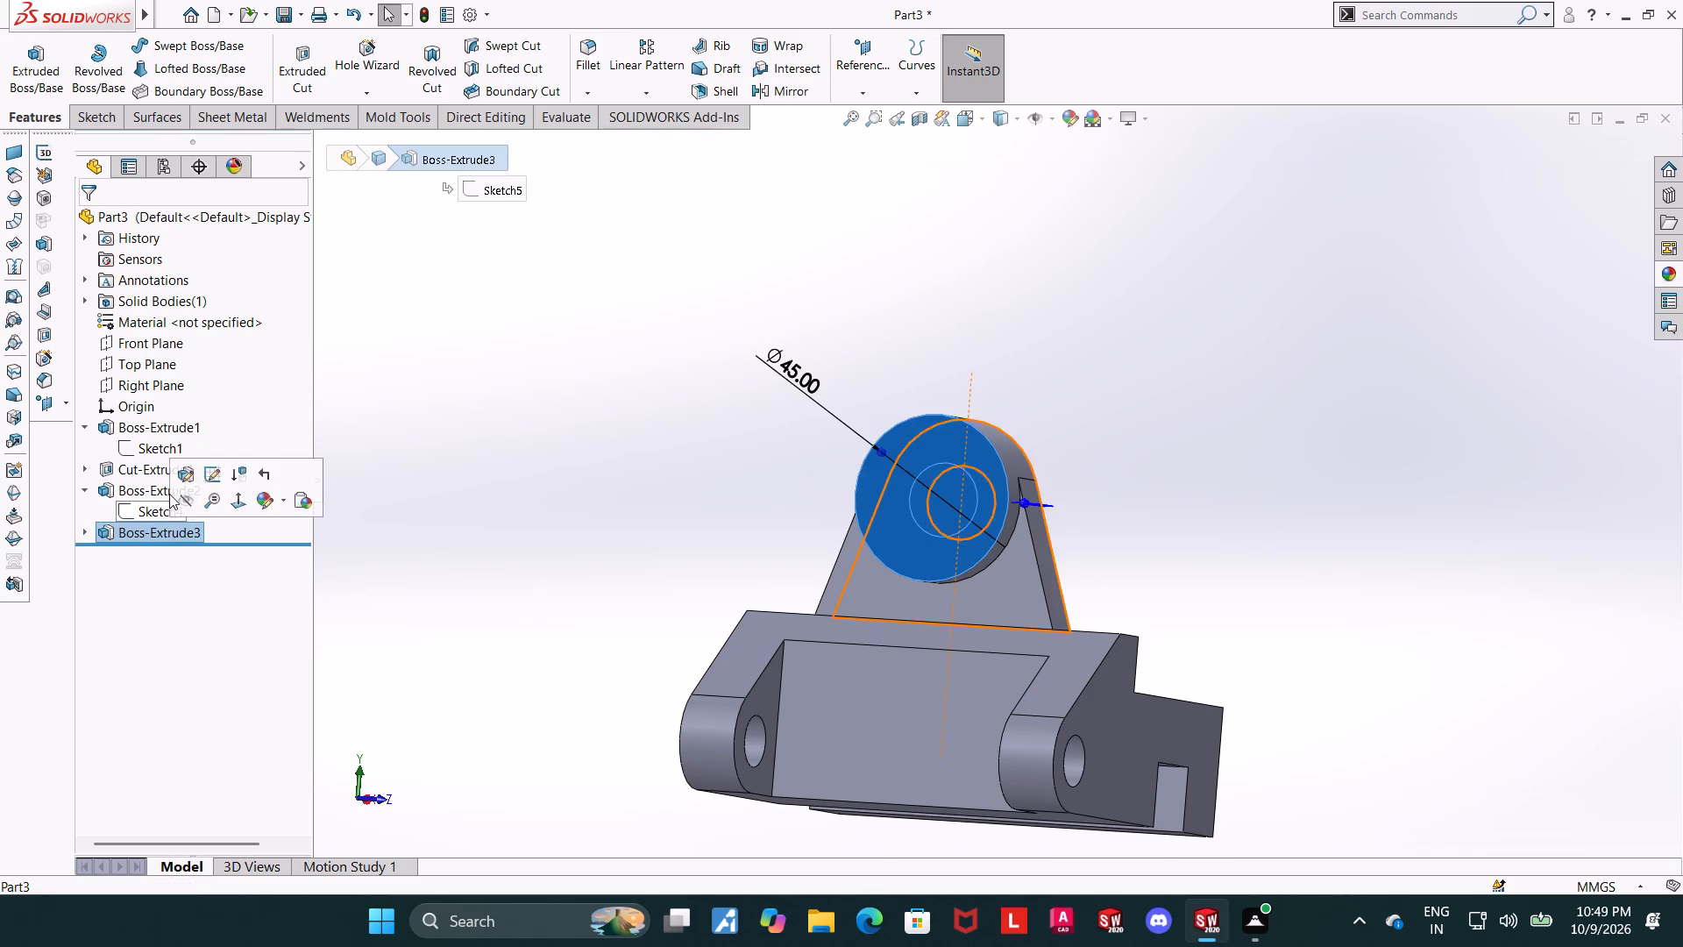
click(206, 625)
click(76, 531)
click(85, 530)
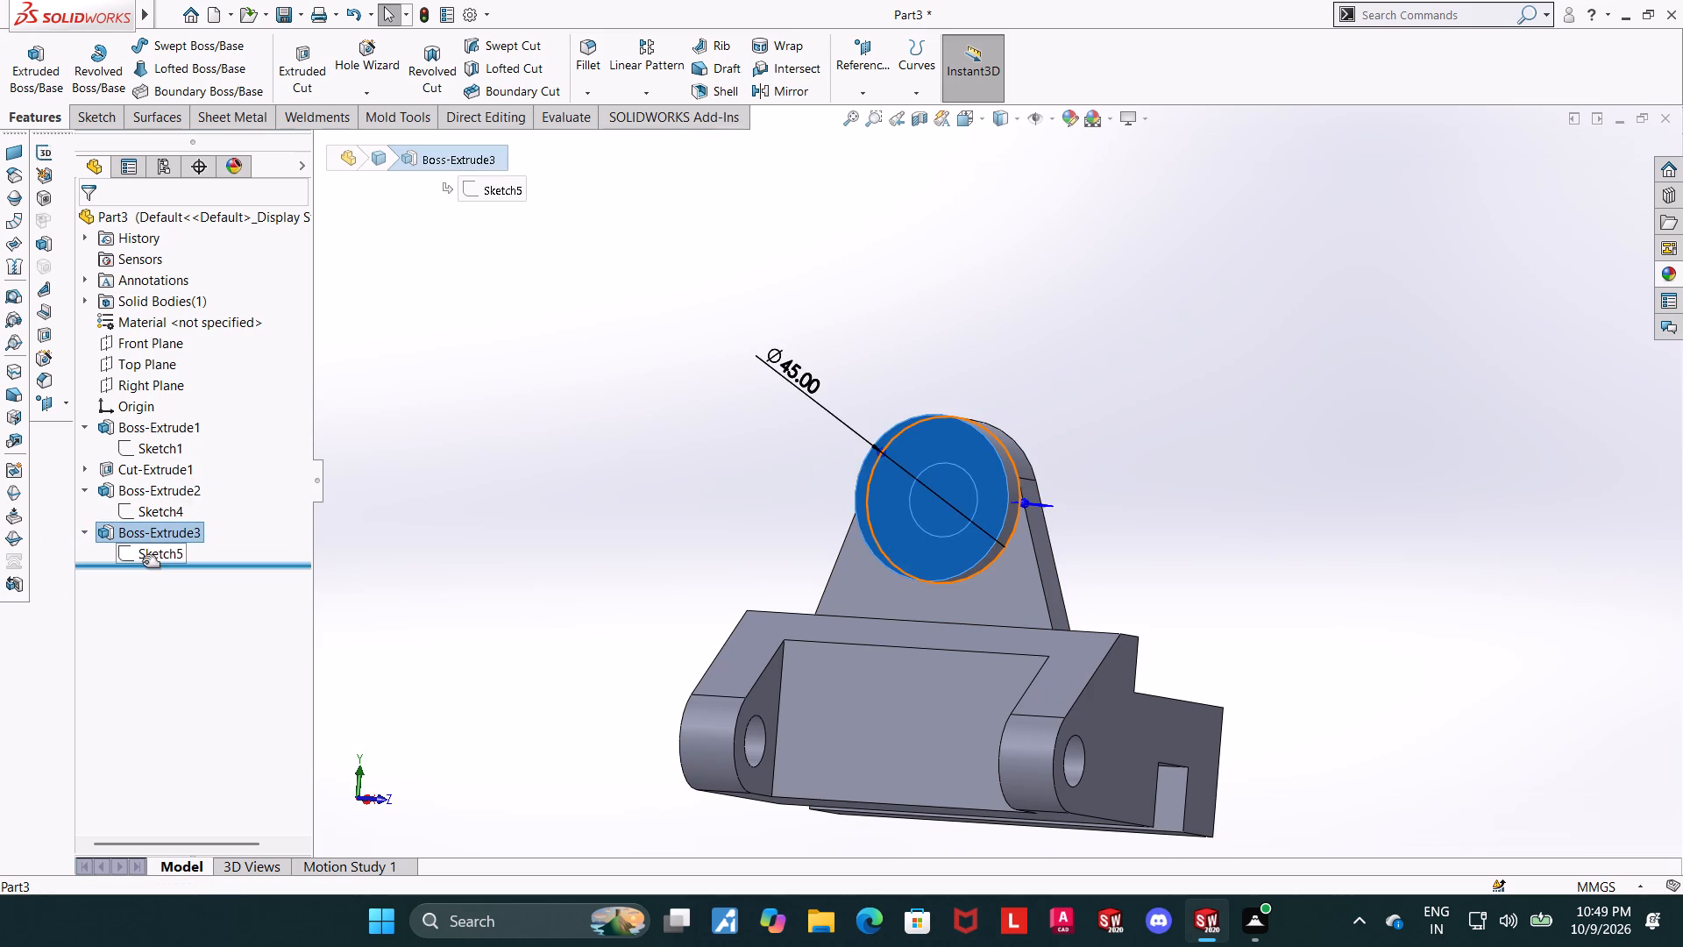
click(143, 562)
click(144, 549)
click(159, 496)
click(158, 556)
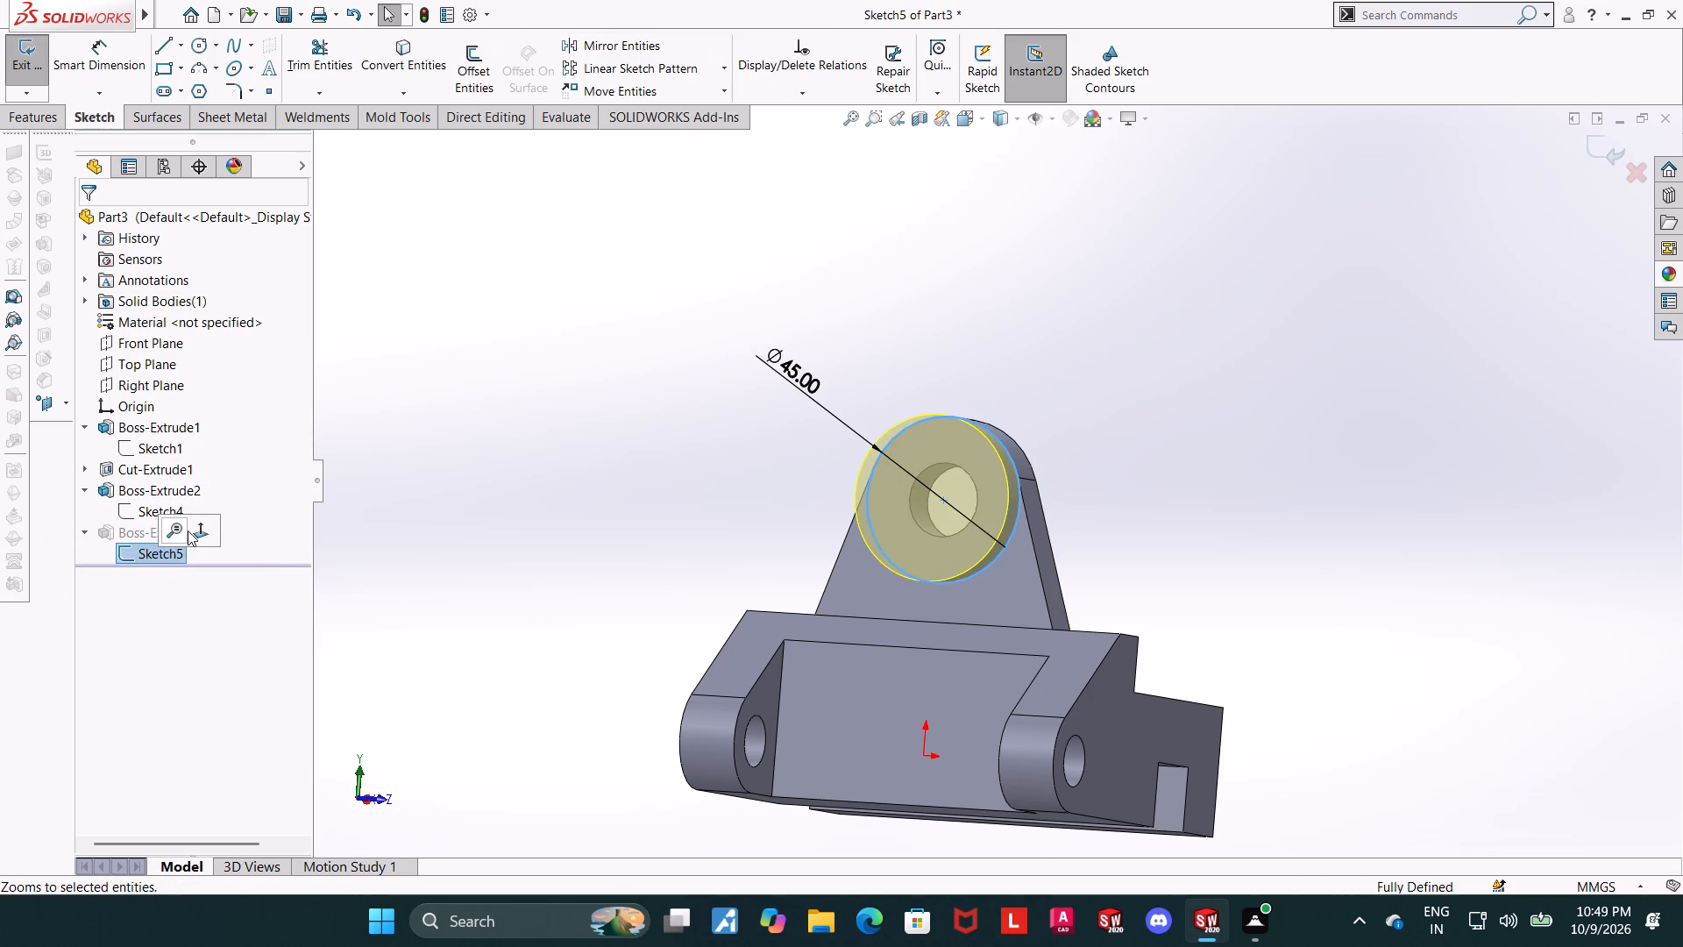
click(191, 530)
scroll(1256, 332, up, 2)
scroll(1114, 319, down, 2)
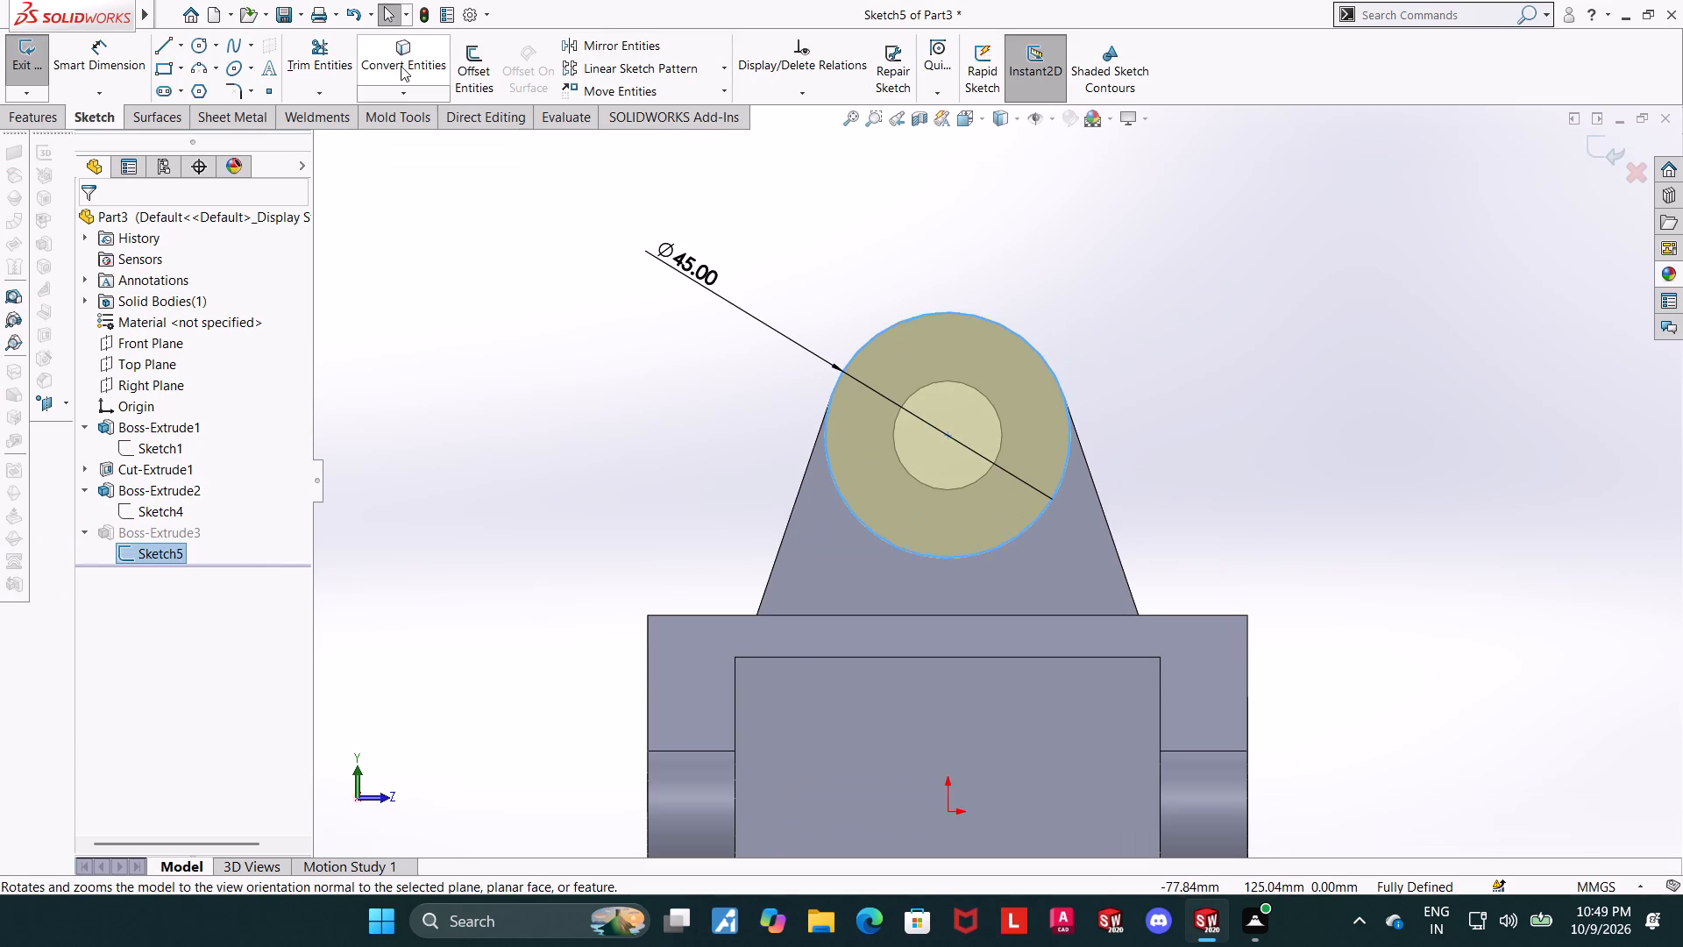
click(431, 49)
click(983, 392)
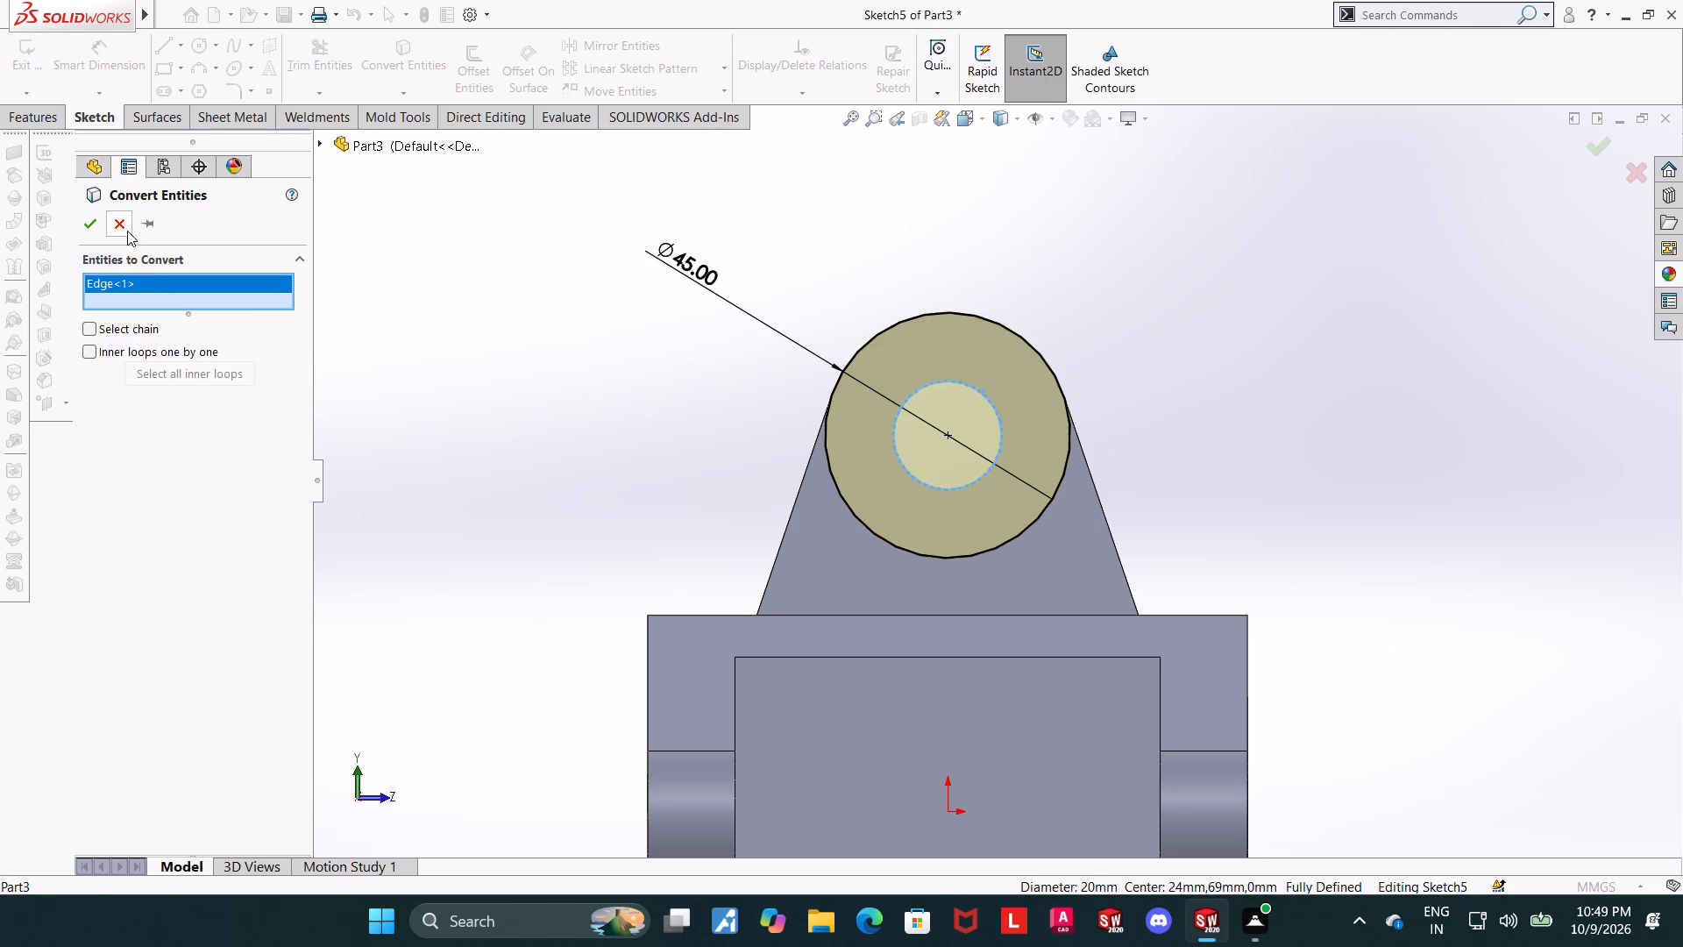
click(81, 217)
click(1168, 289)
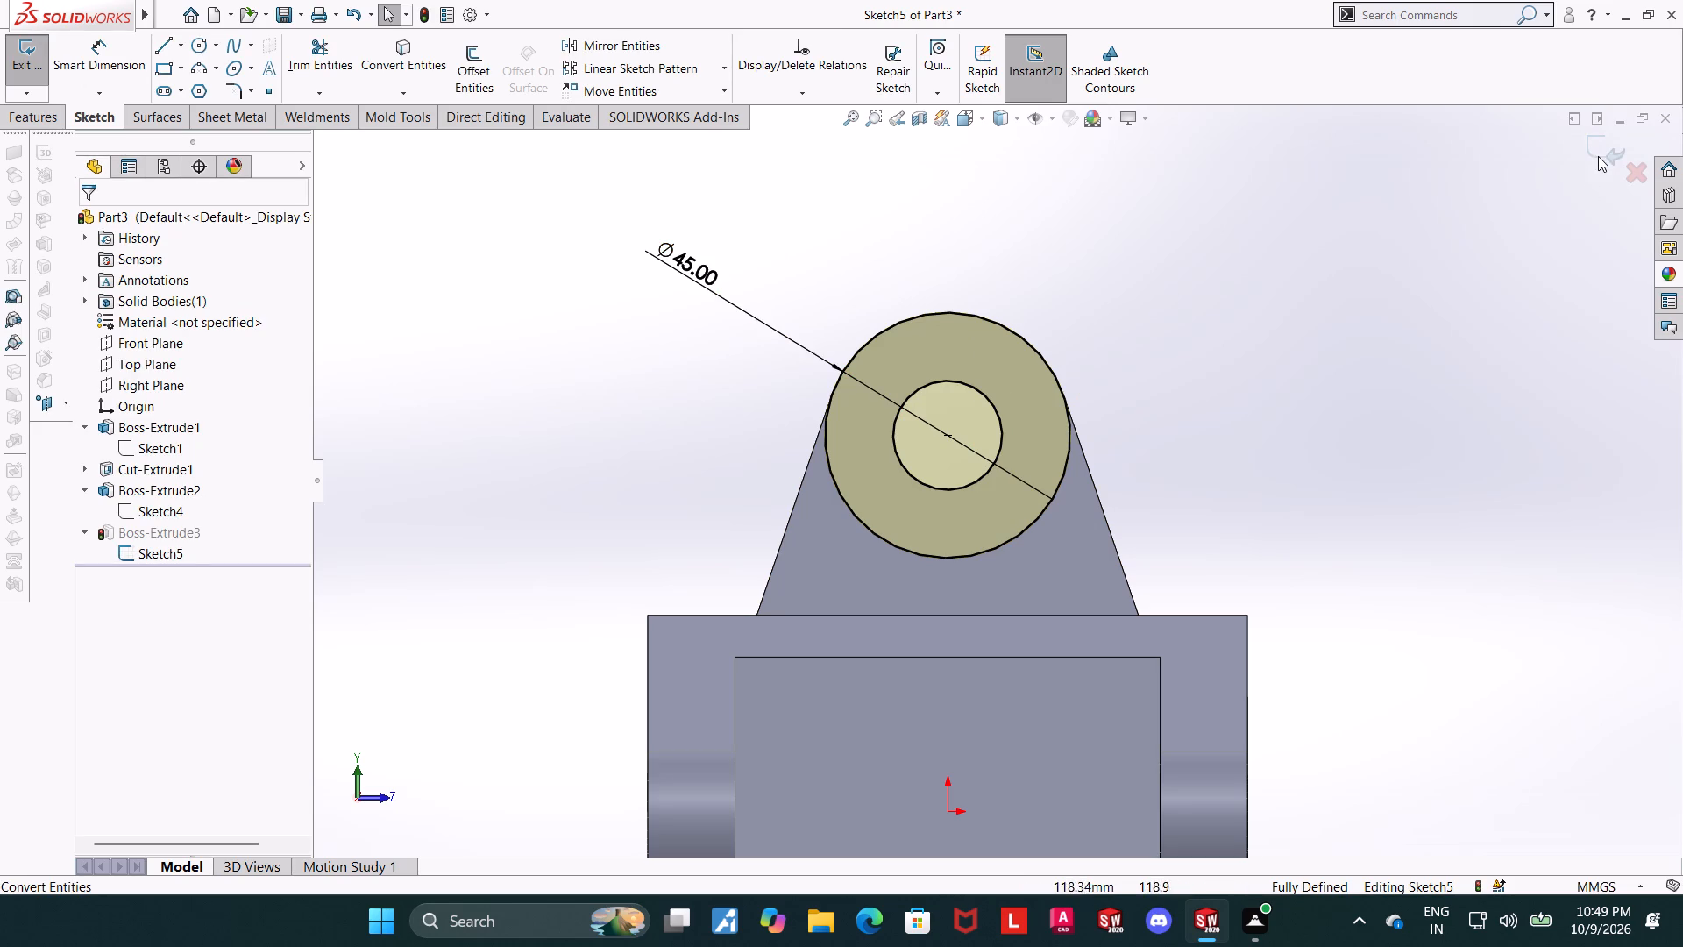
click(1598, 156)
Examine the round boss and its hole together with the upright and base from several angles.
scroll(1217, 452, up, 2)
middle_drag(1217, 451, 1184, 526)
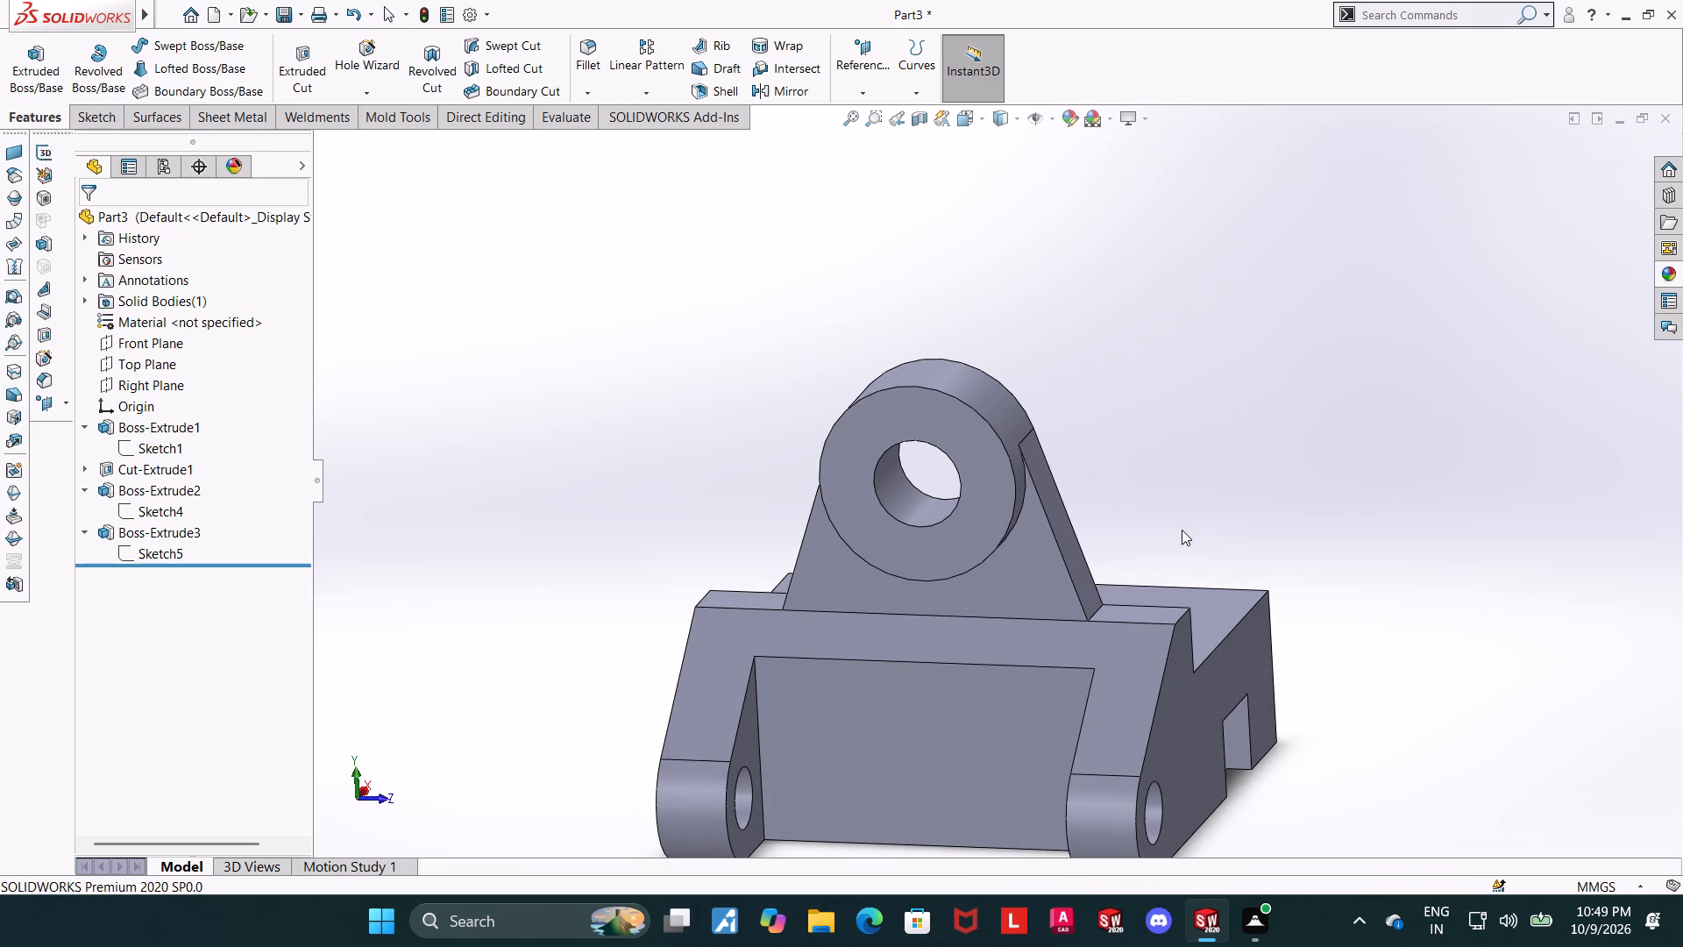
middle_drag(1231, 560, 1183, 536)
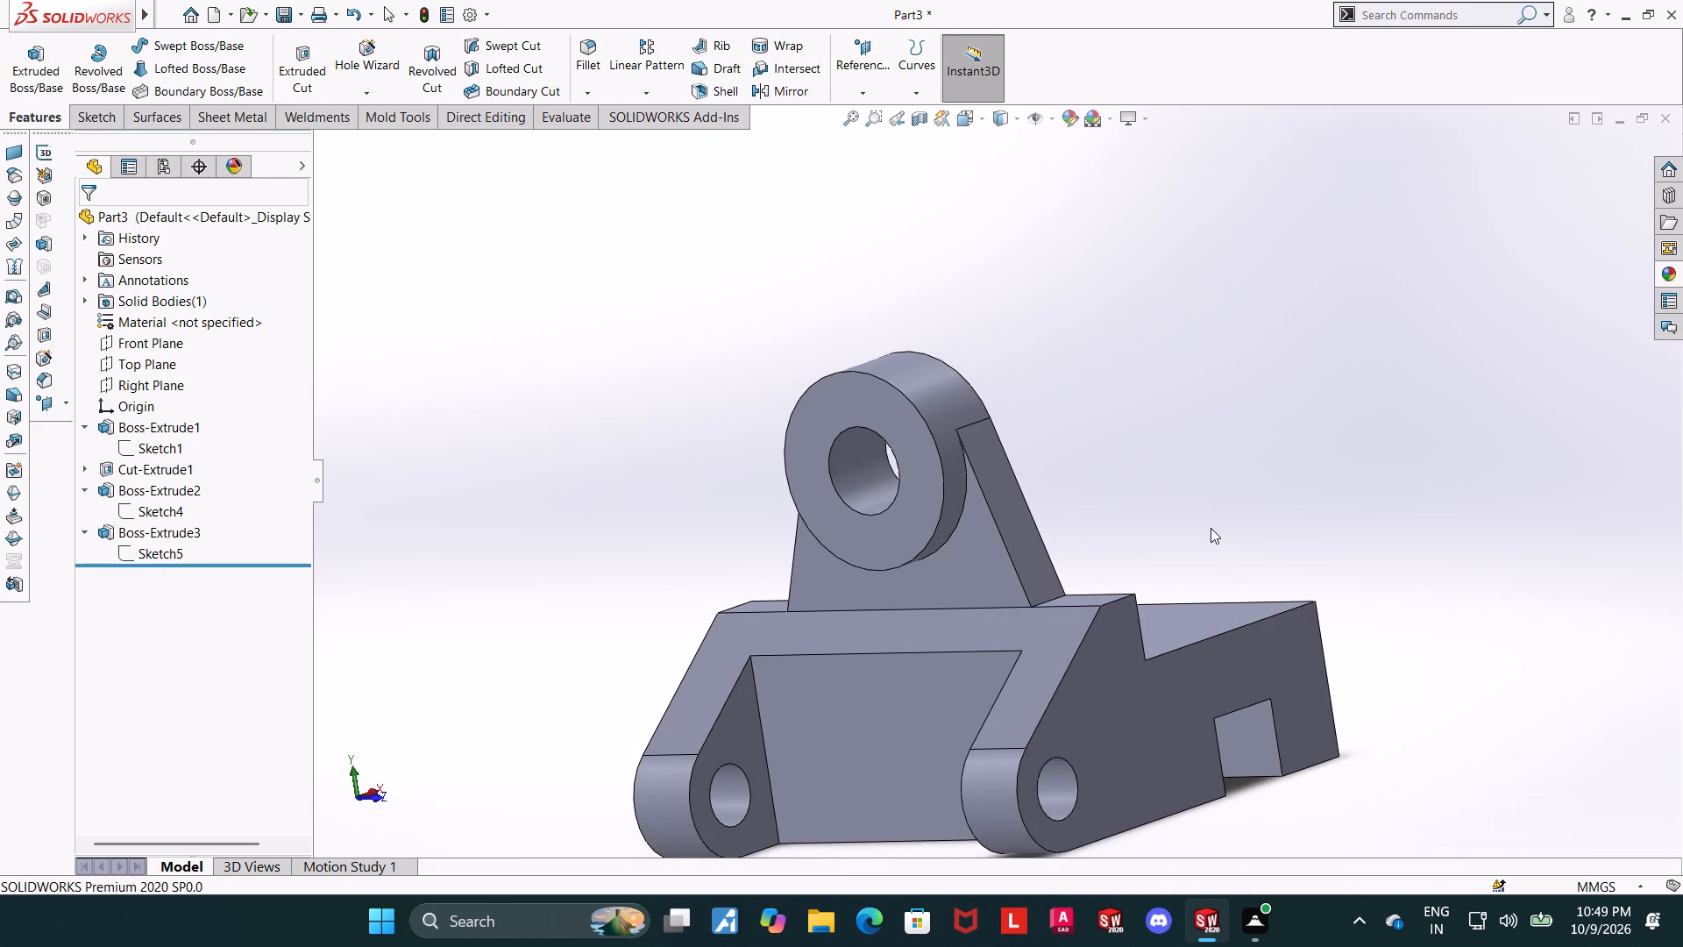
scroll(1211, 528, up, 1)
scroll(1051, 471, down, 1)
middle_drag(1123, 485, 1111, 490)
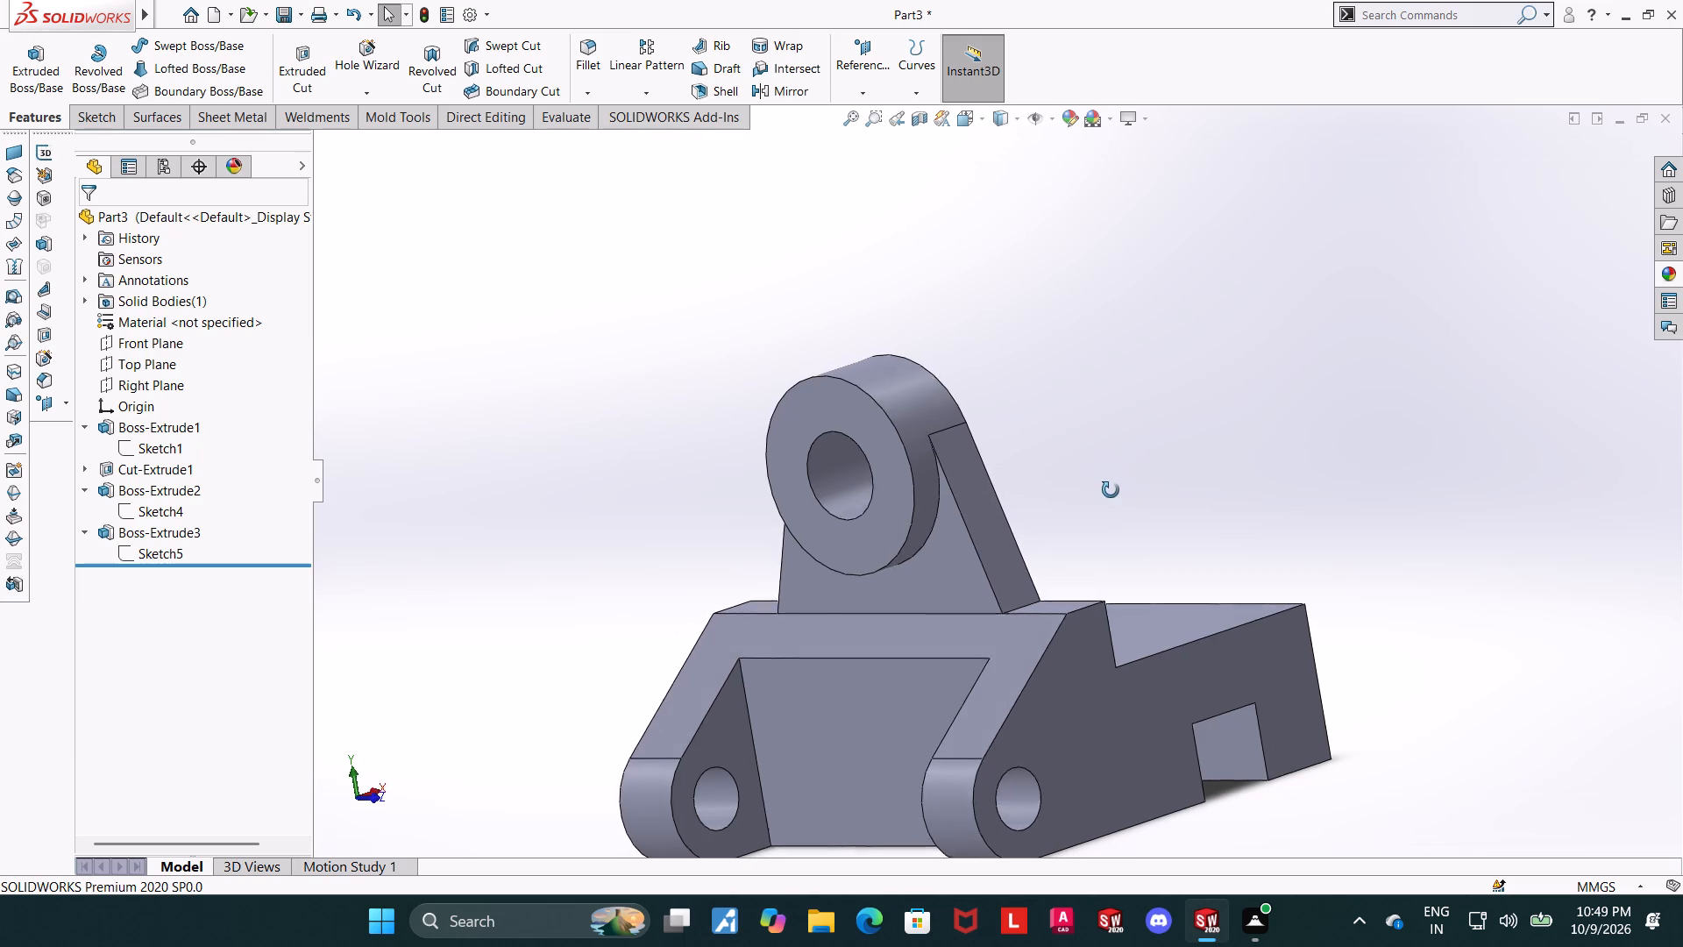
middle_drag(1111, 490, 1104, 522)
scroll(1184, 508, up, 1)
middle_drag(1183, 501, 1182, 502)
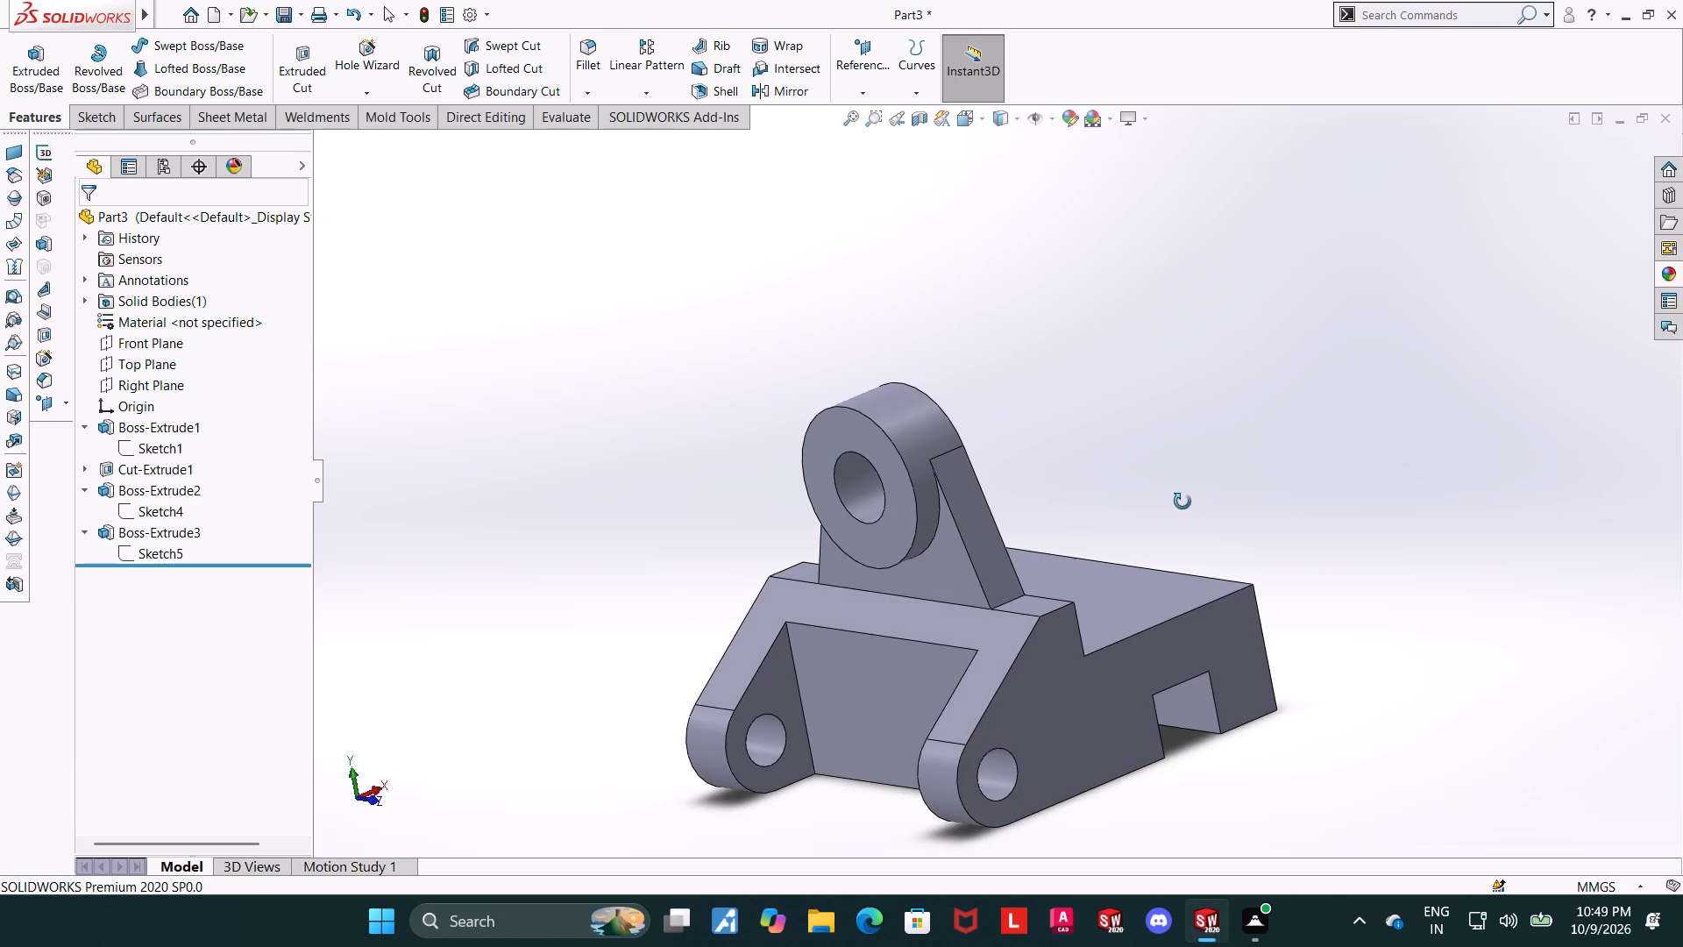
middle_drag(1182, 502, 1189, 543)
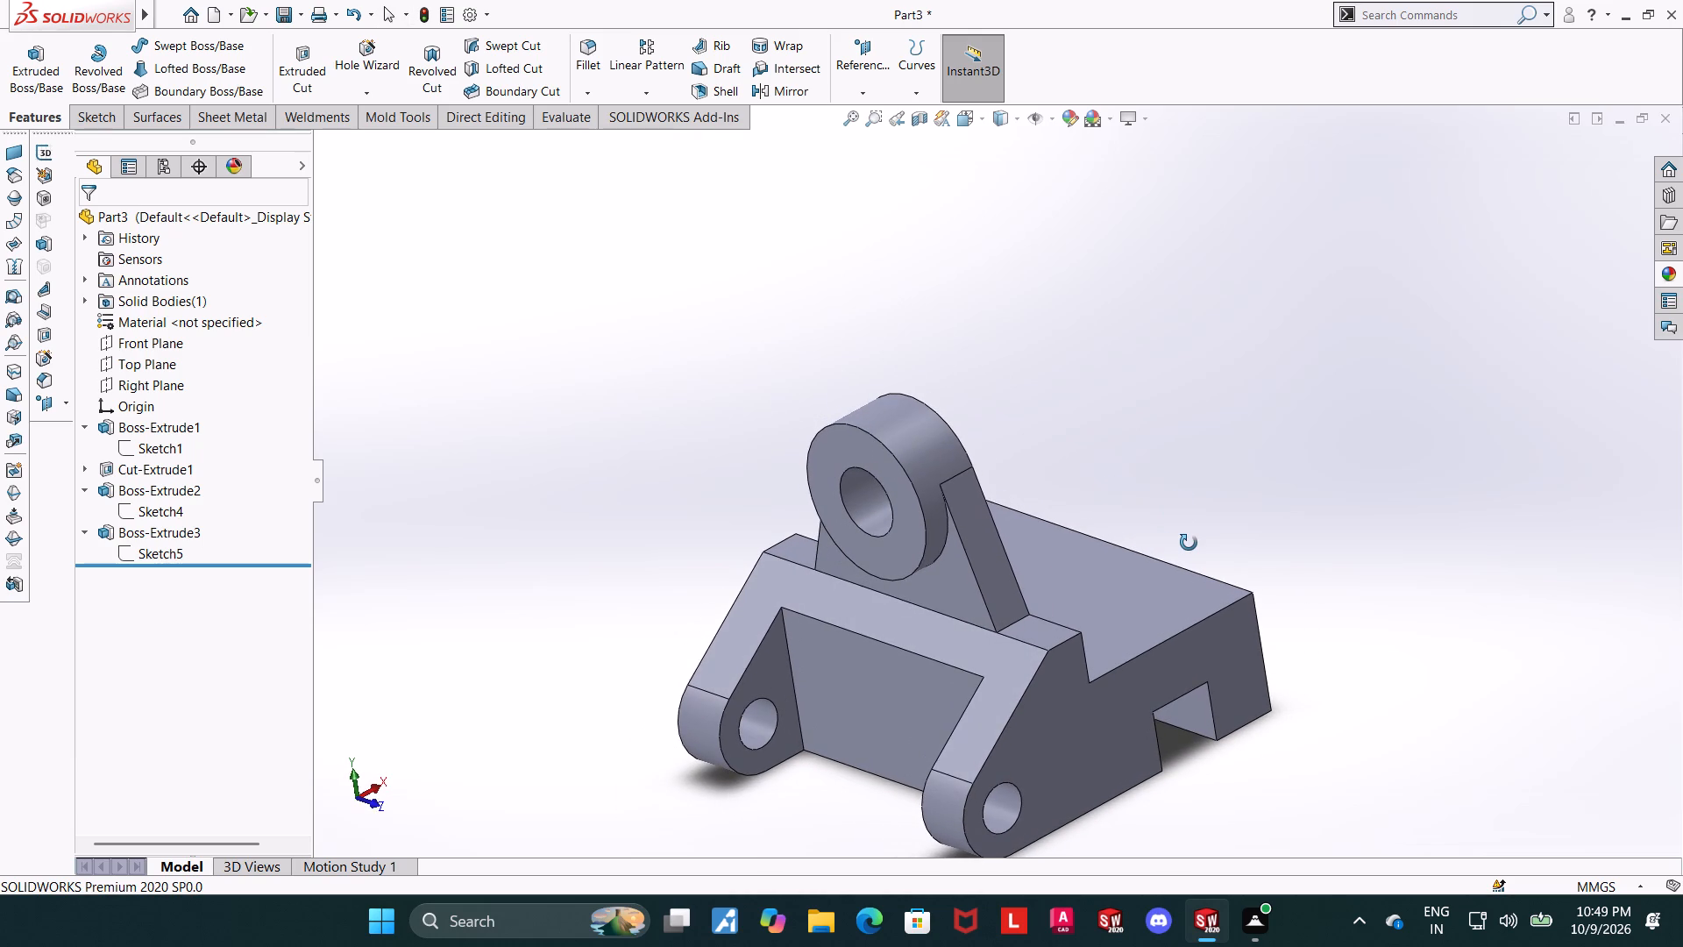
middle_drag(1189, 543, 1189, 550)
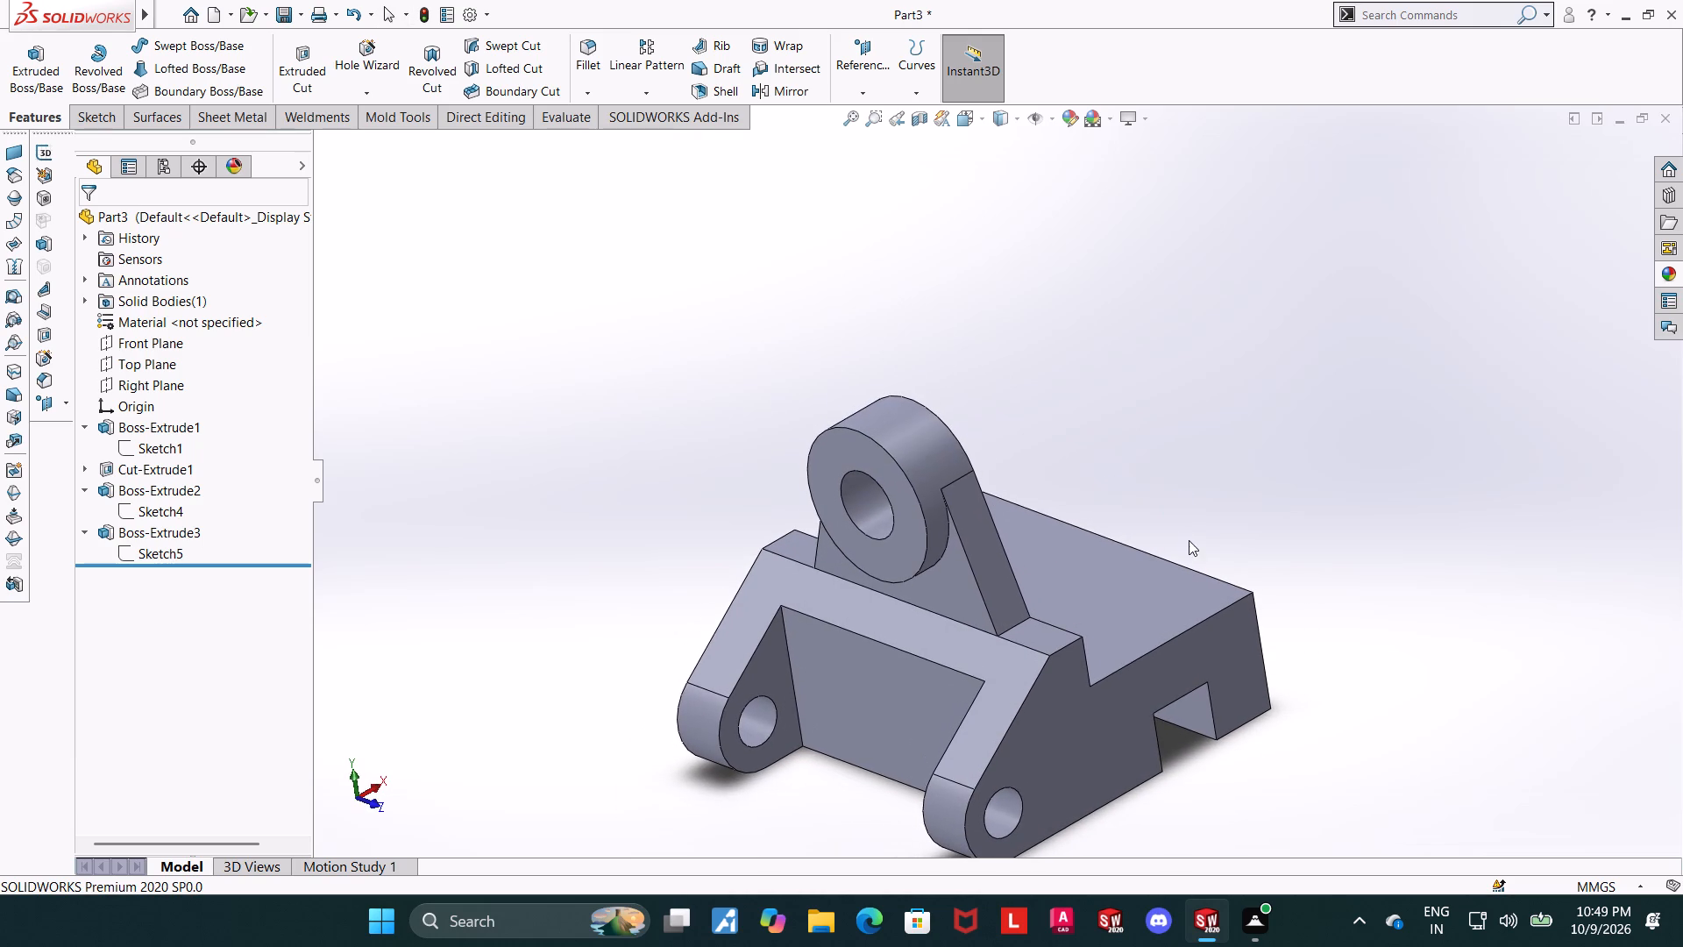
Measure the thickness of one rounded lug between its inner and outer side faces.
click(546, 113)
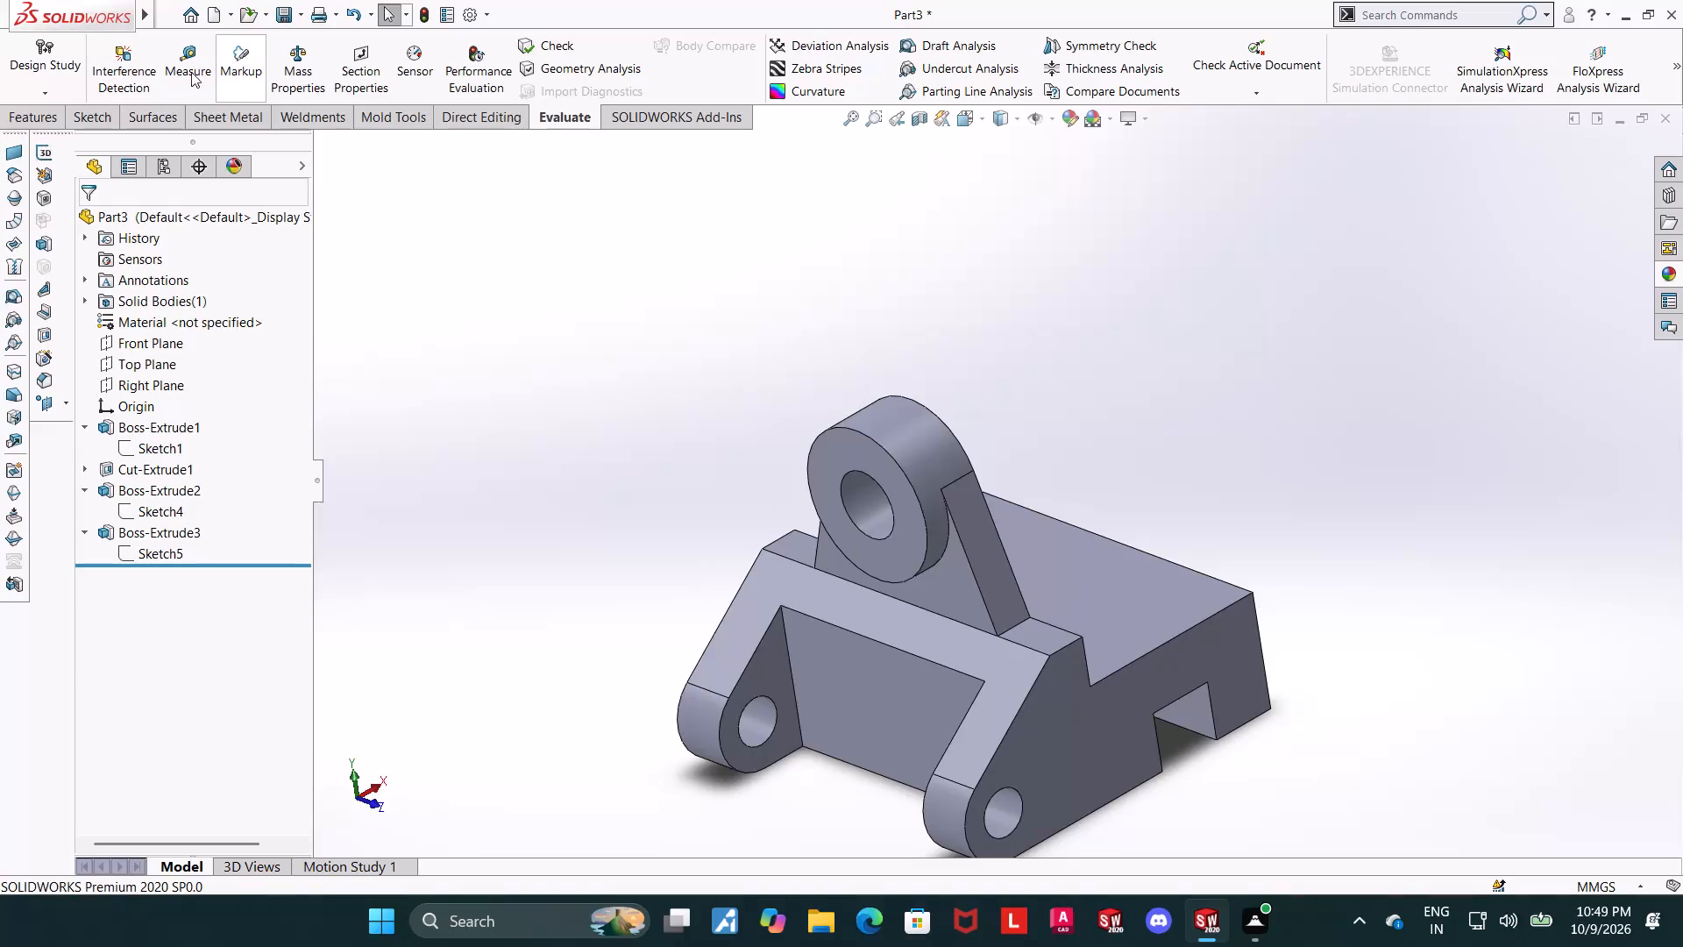
click(191, 66)
middle_drag(816, 670, 1010, 698)
scroll(867, 662, up, 1)
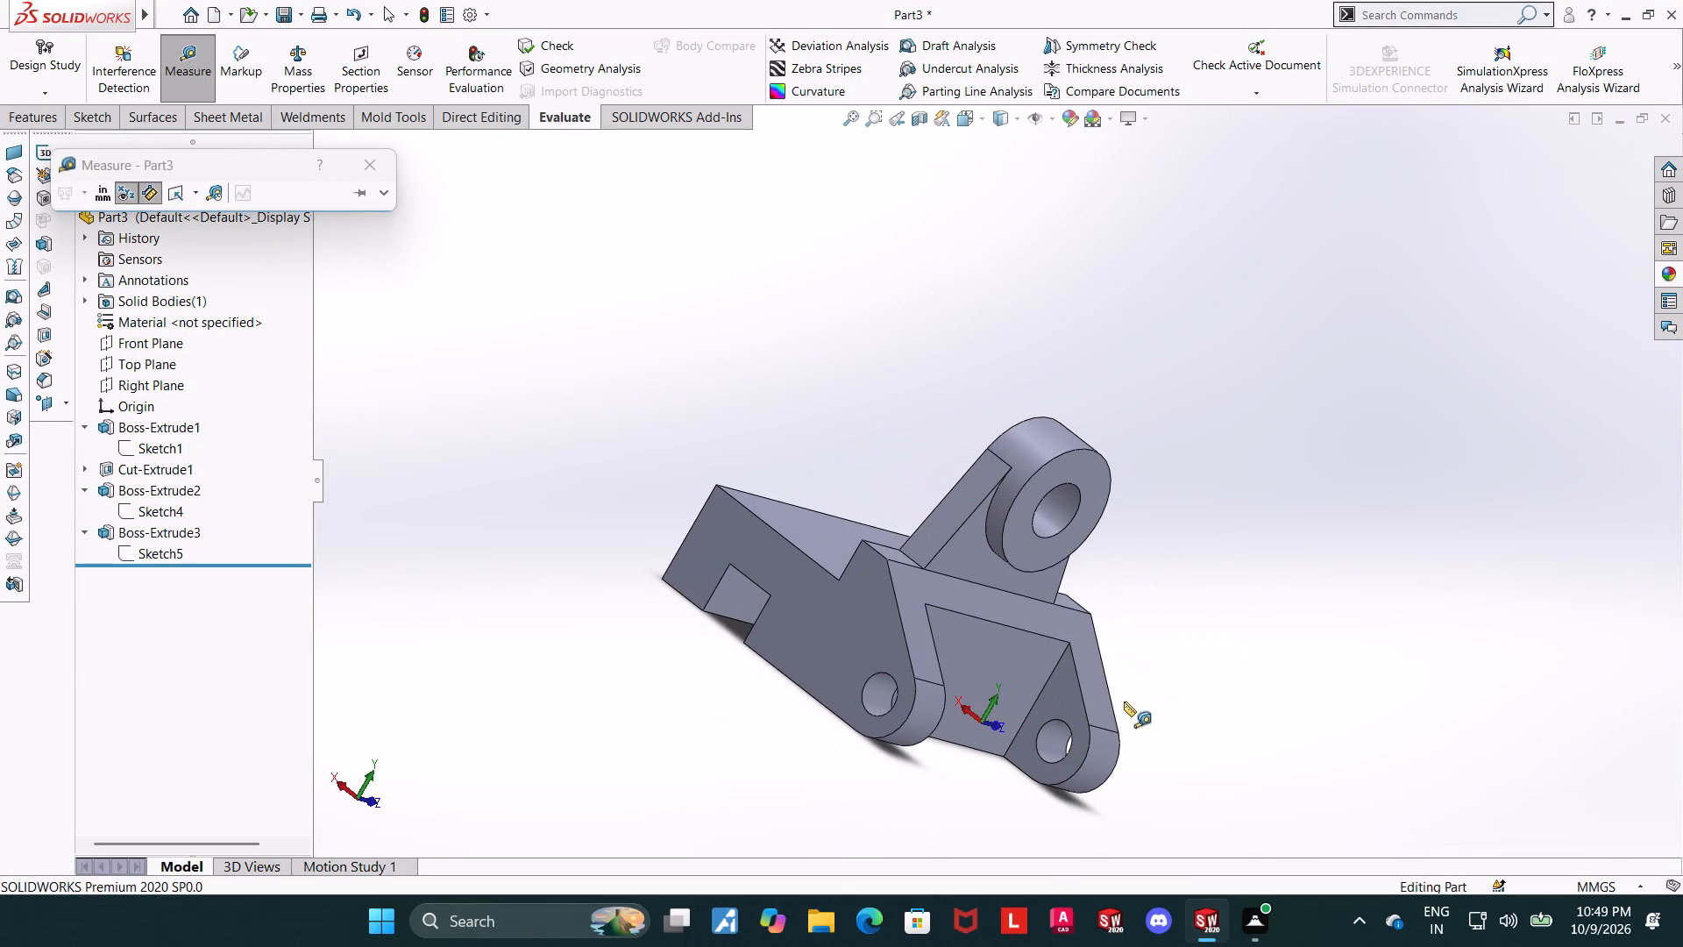
click(1057, 694)
middle_drag(1203, 696, 967, 687)
click(962, 705)
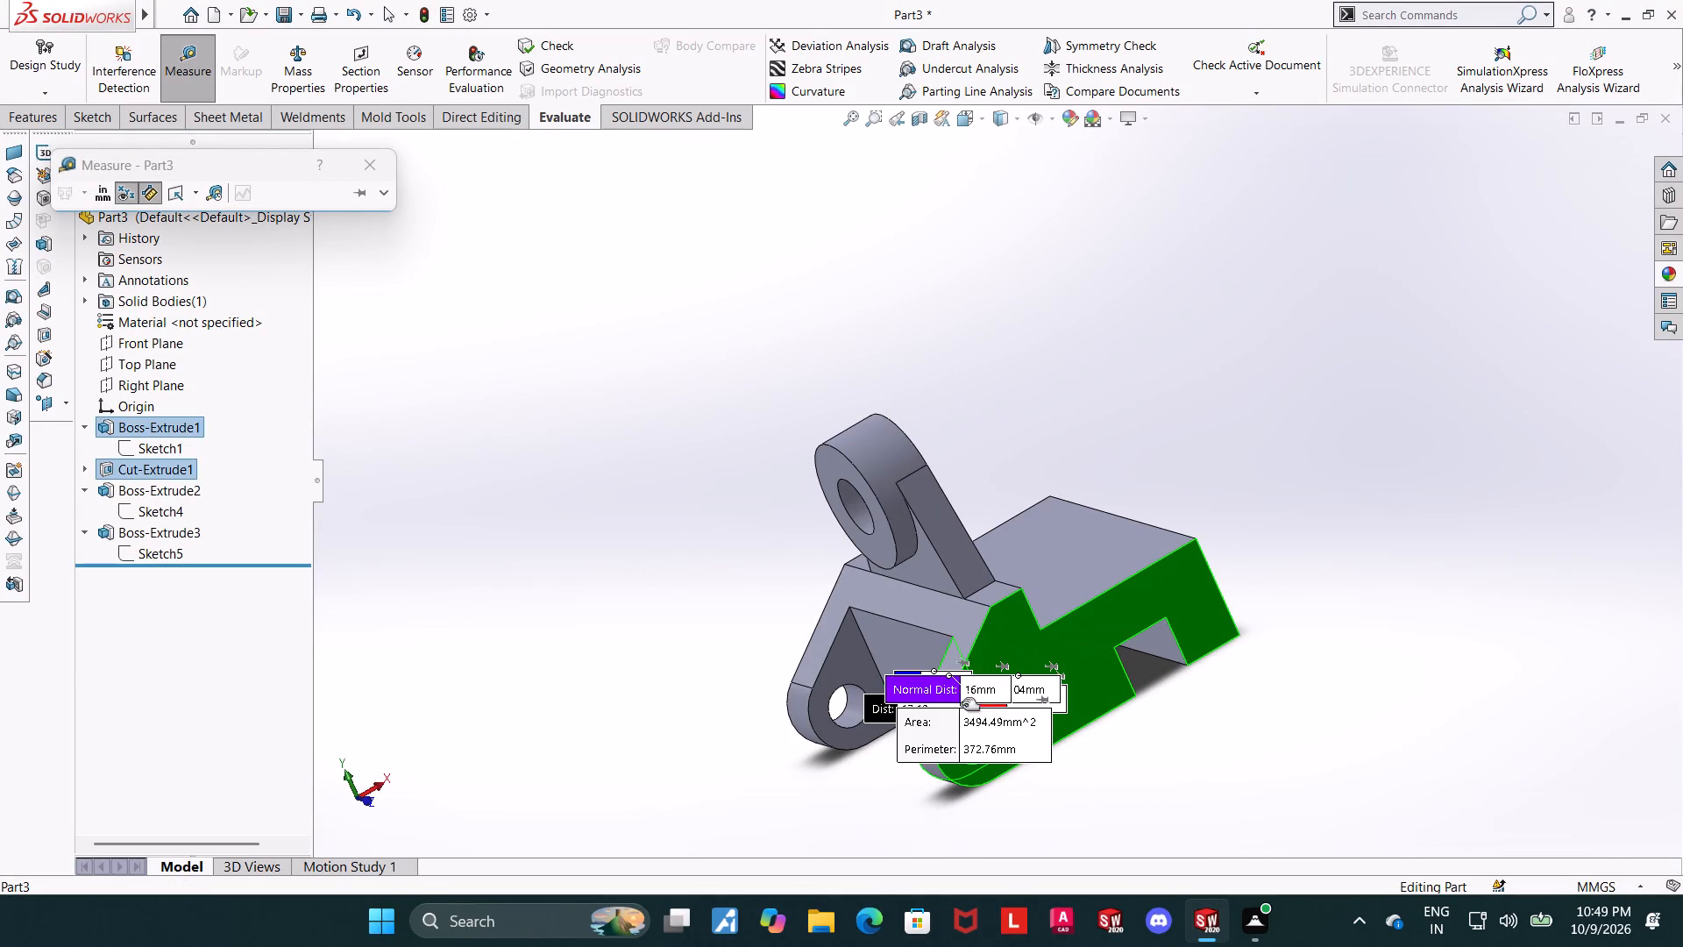
scroll(1061, 705, down, 4)
scroll(991, 665, down, 2)
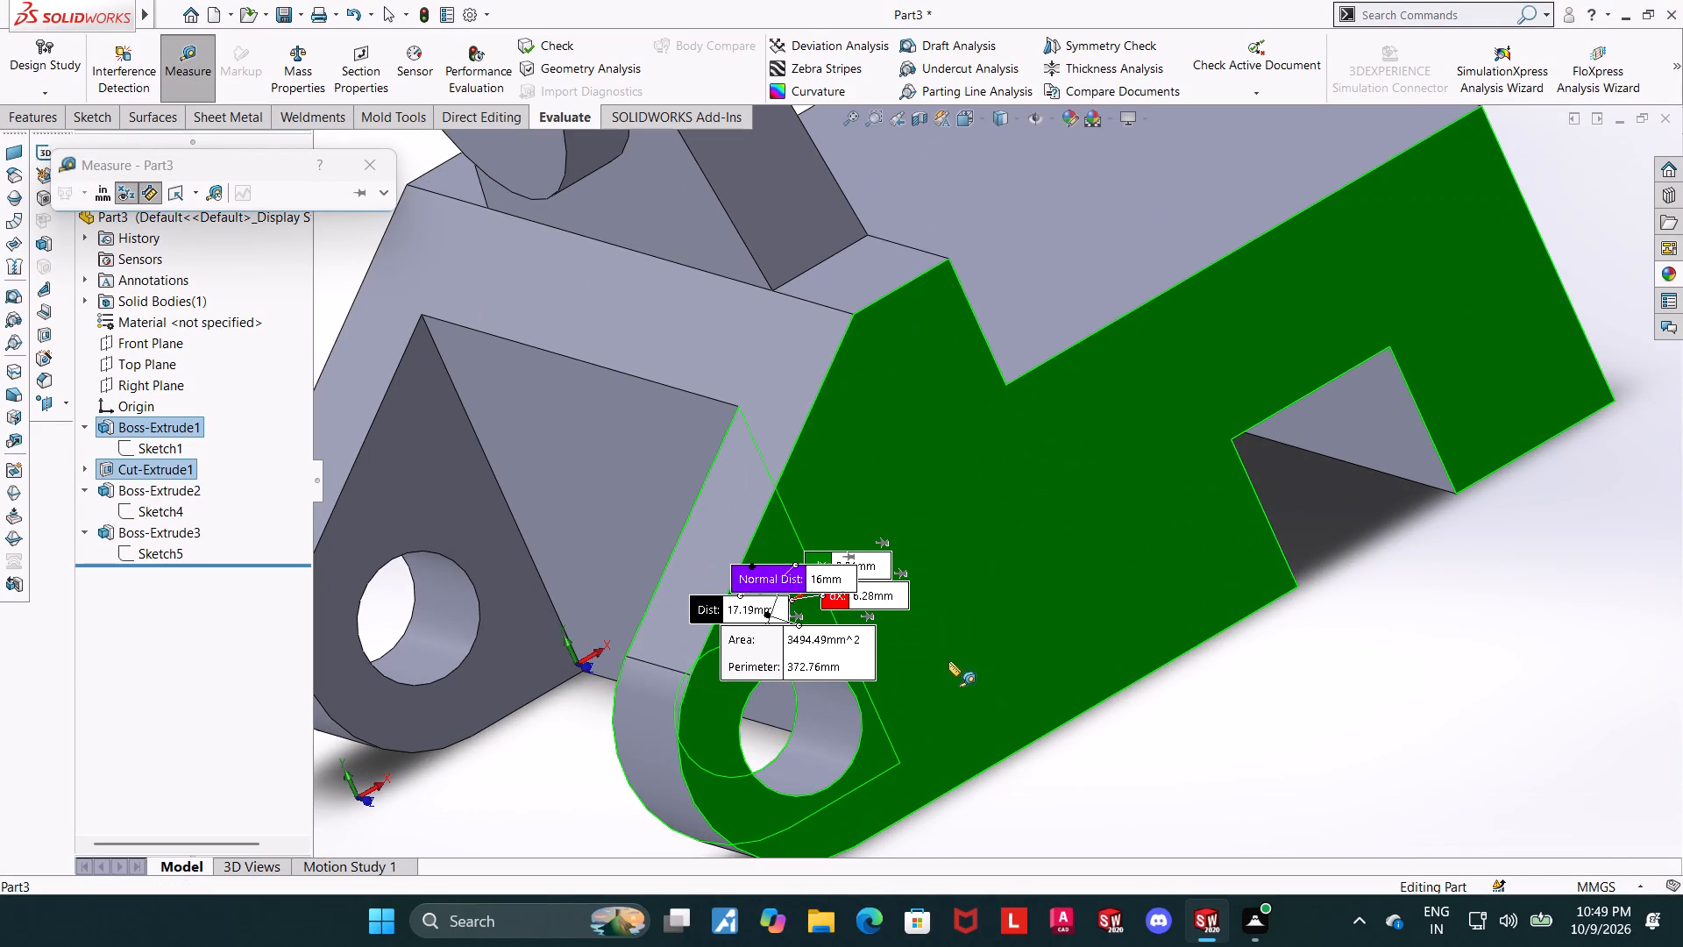
scroll(1105, 692, up, 1)
key(Escape)
Measure the width of the rectangular slot in the base's underside between its two opposite walls.
scroll(1097, 699, up, 1)
middle_drag(1097, 699, 1118, 705)
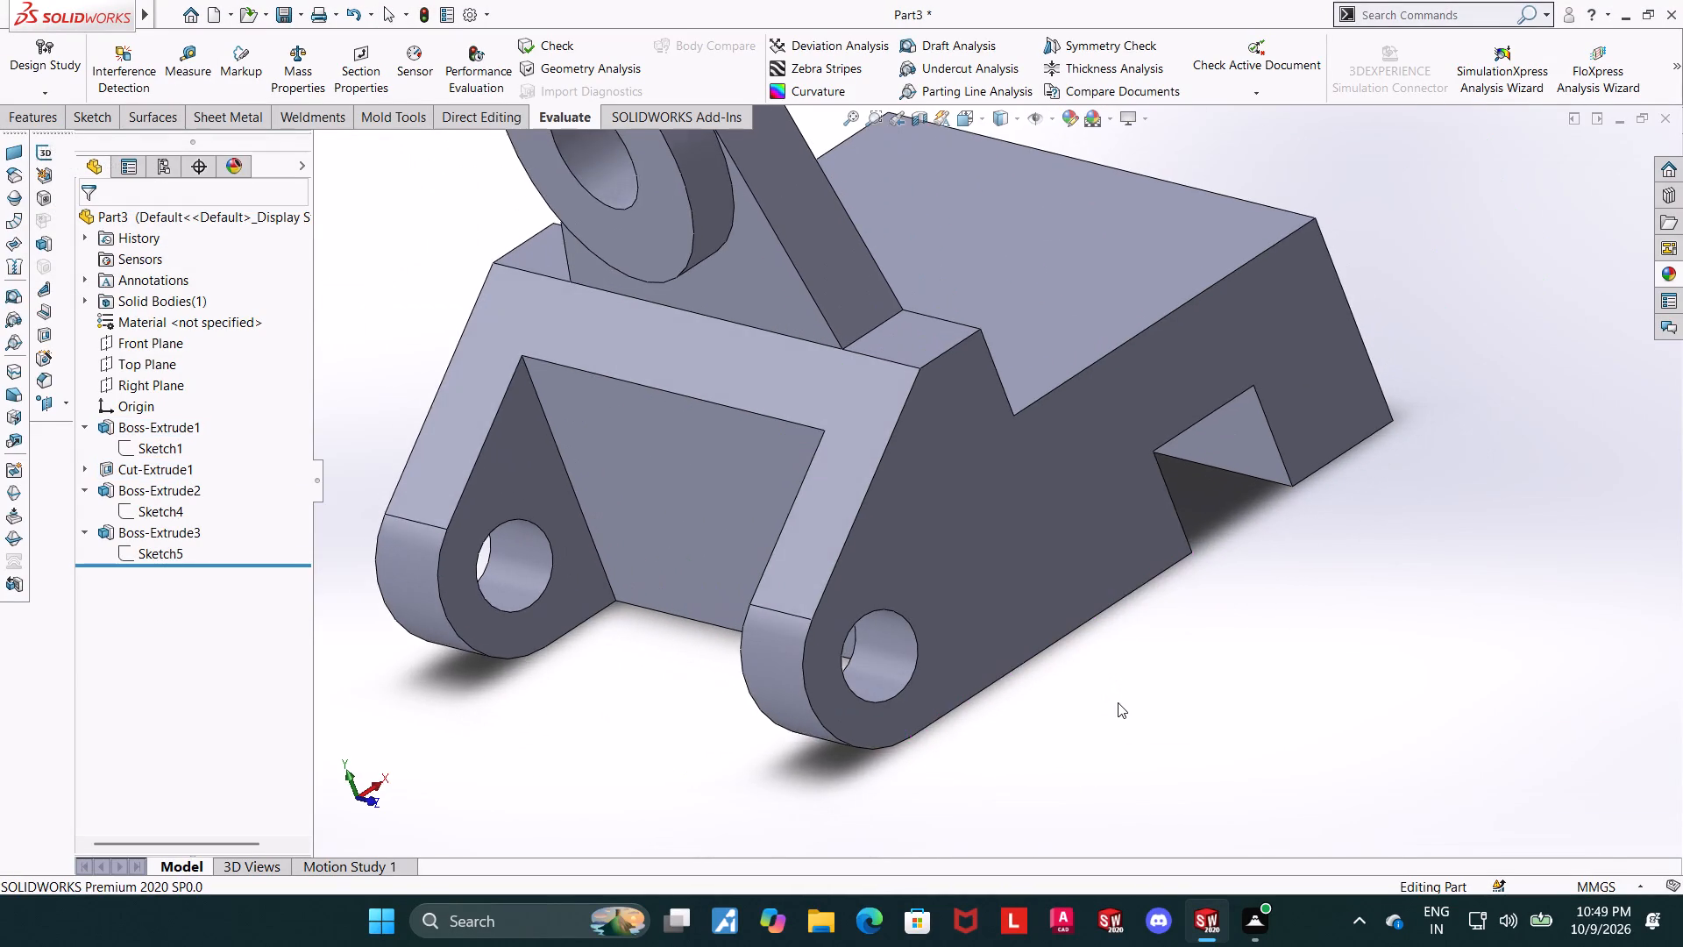
scroll(1118, 701, up, 1)
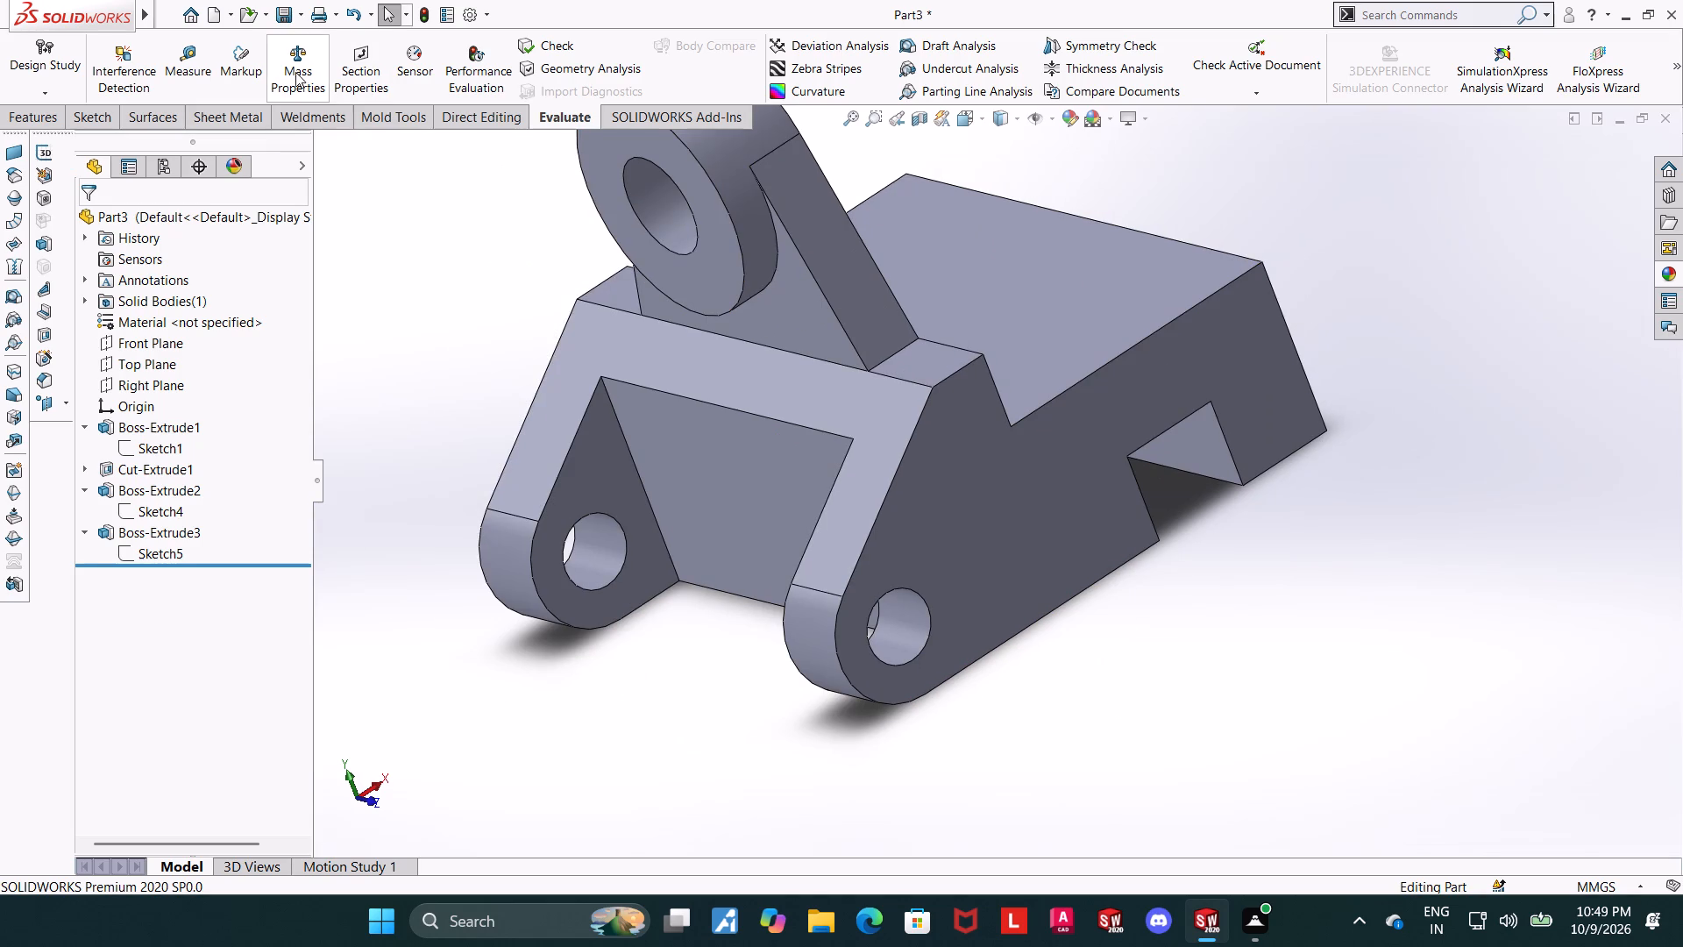
click(196, 66)
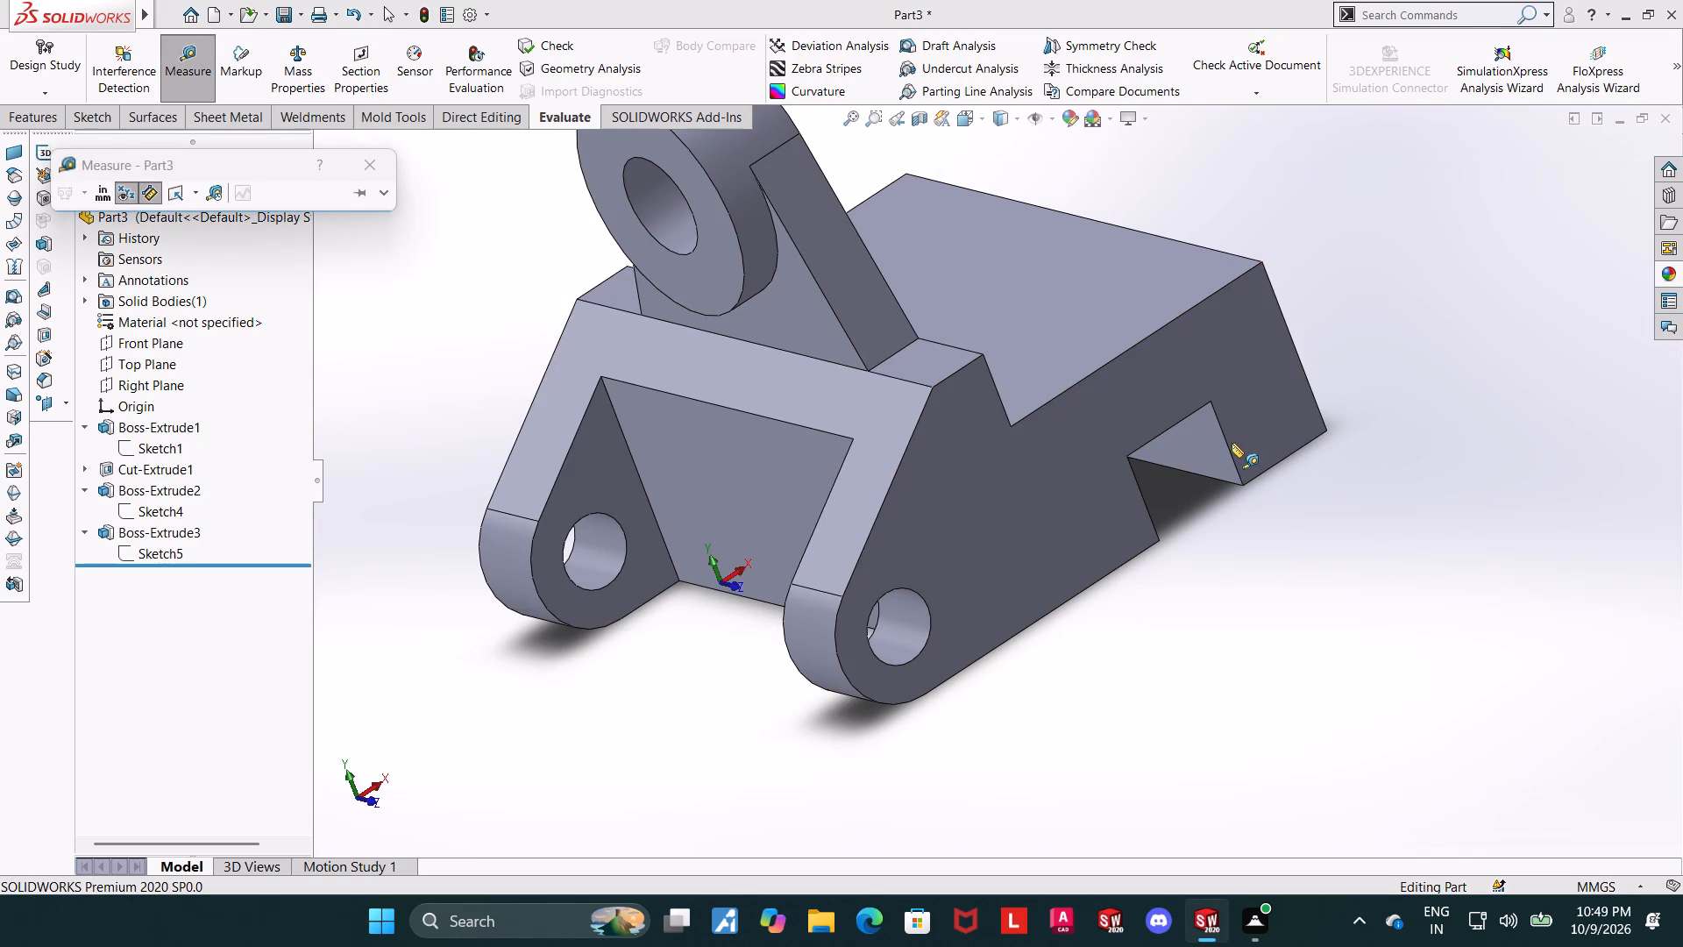
click(1218, 445)
middle_drag(1236, 492, 1137, 580)
click(1143, 502)
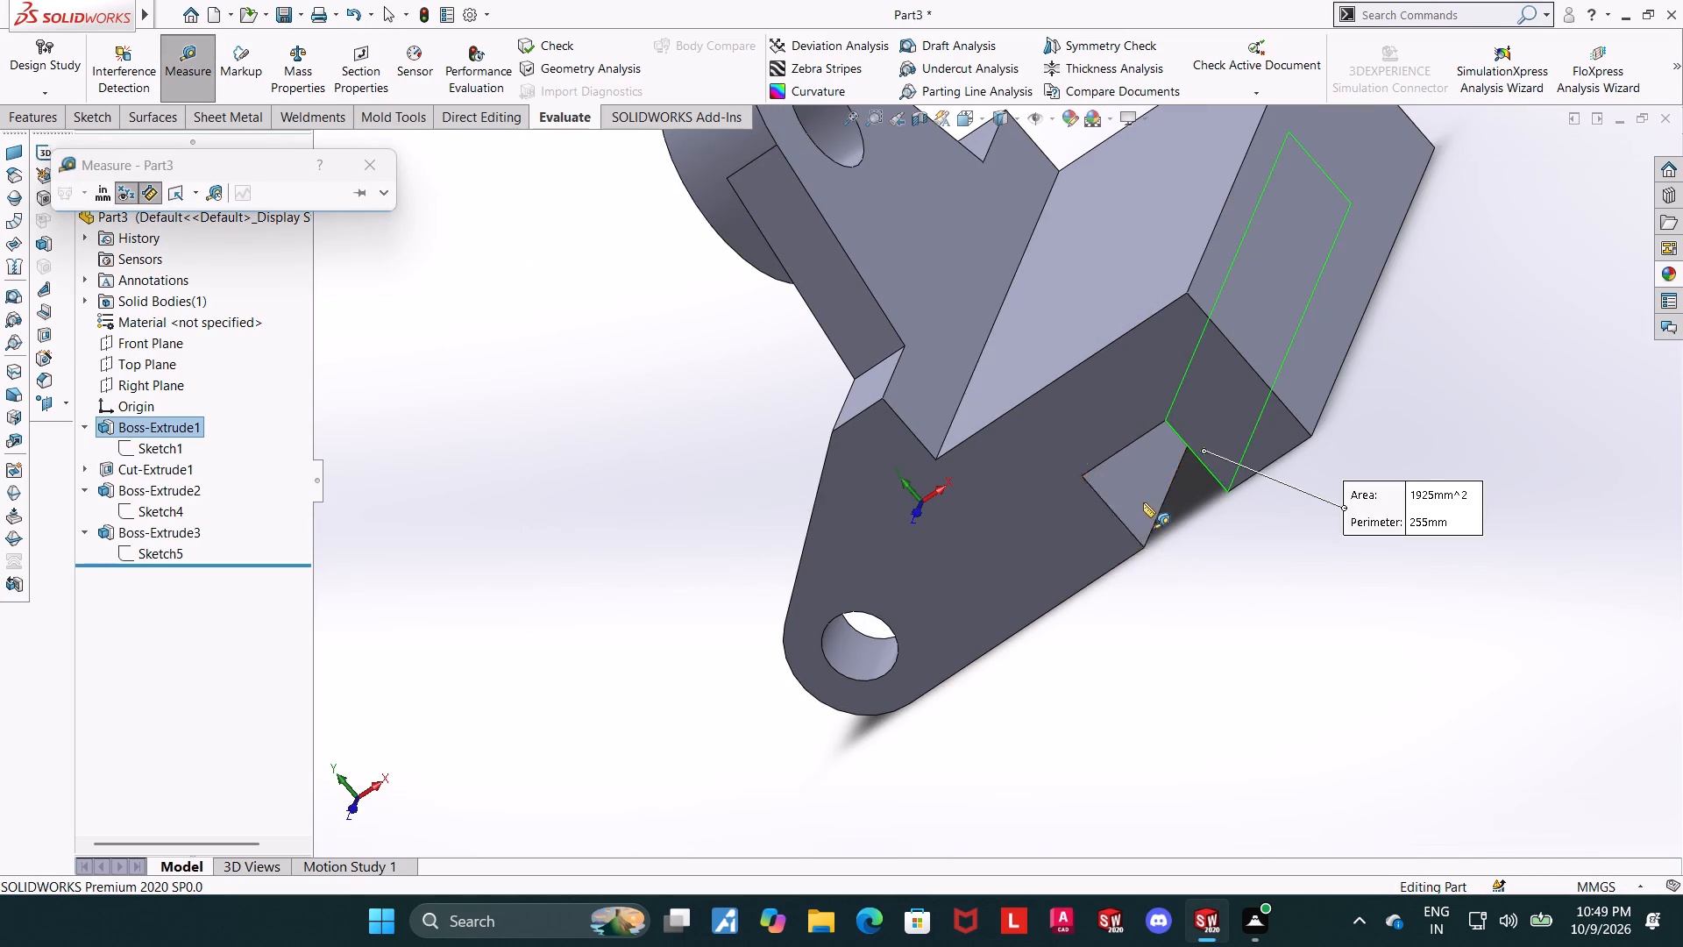
middle_drag(1218, 580, 1233, 580)
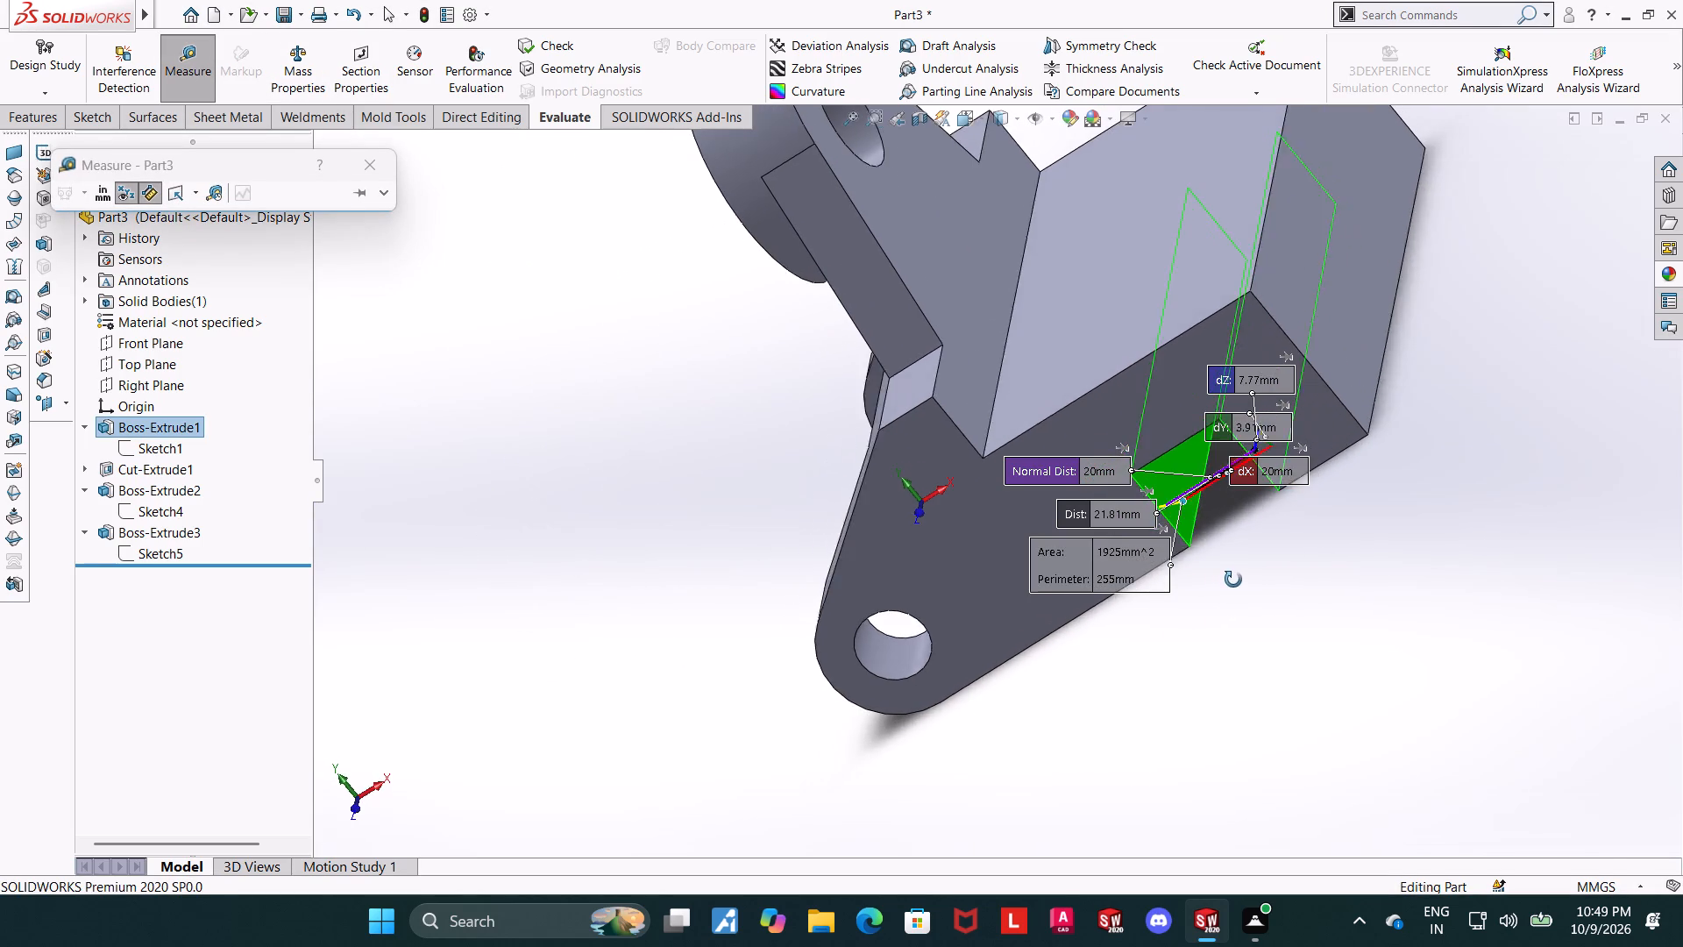
middle_drag(1233, 580, 1246, 576)
middle_drag(1253, 572, 1296, 559)
key(Escape)
Measure the distance from the lower end of a lug's rounding arc to the bottom edge of the recess between the lugs.
scroll(1393, 602, up, 2)
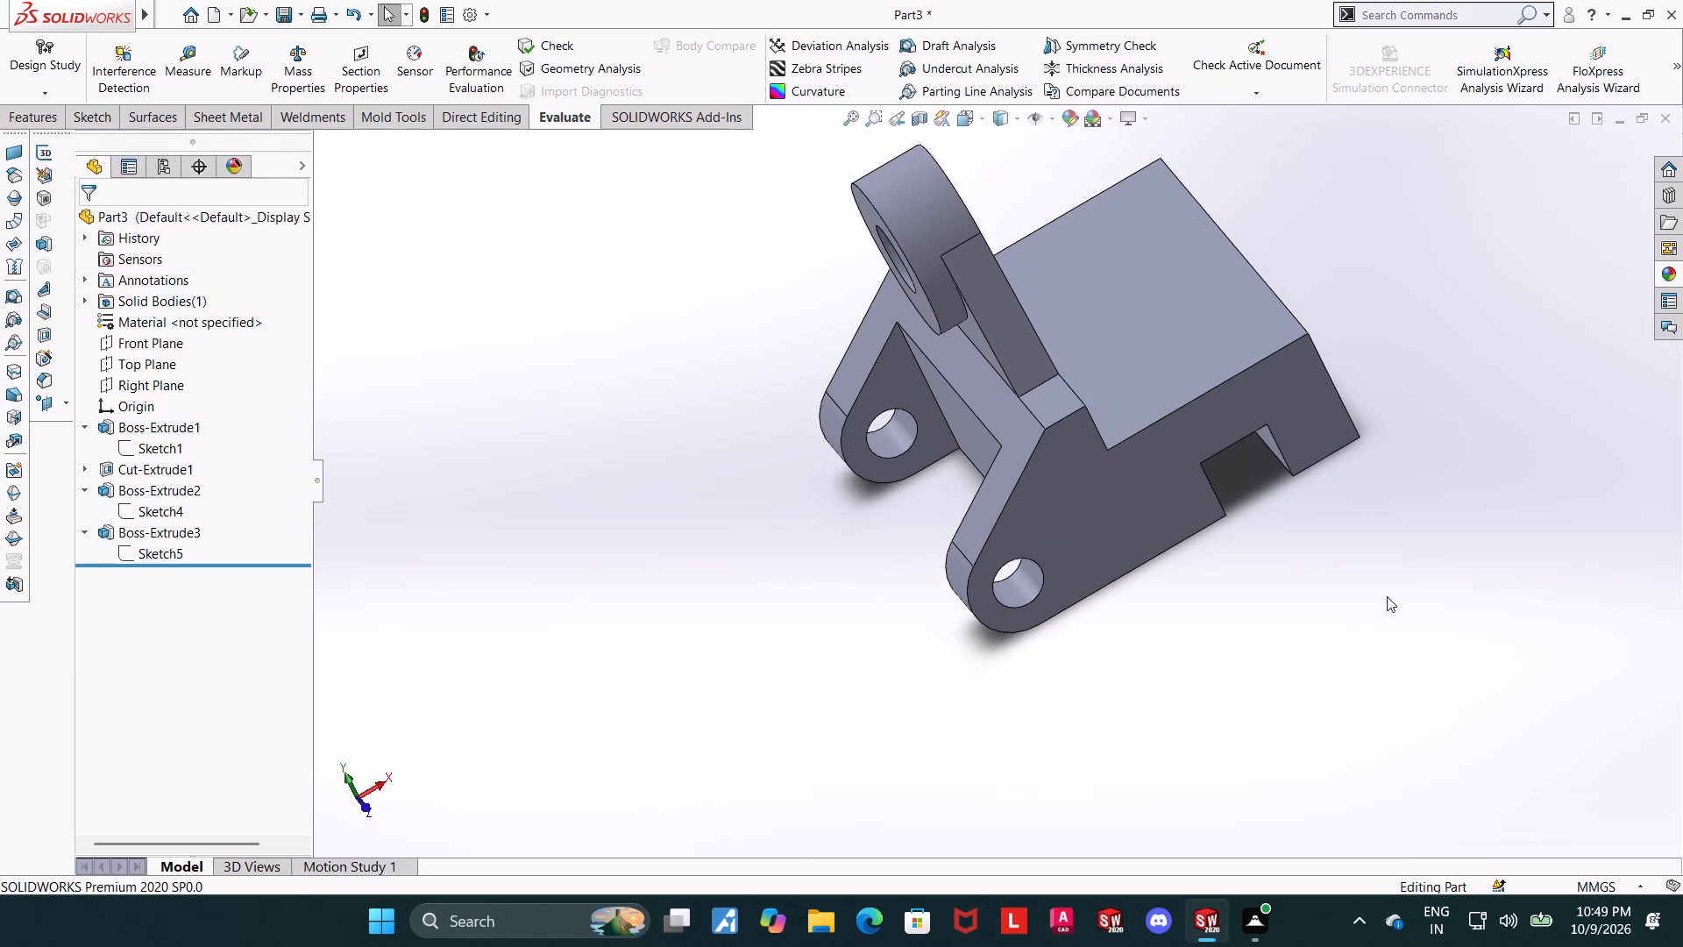
middle_drag(1299, 523, 1319, 342)
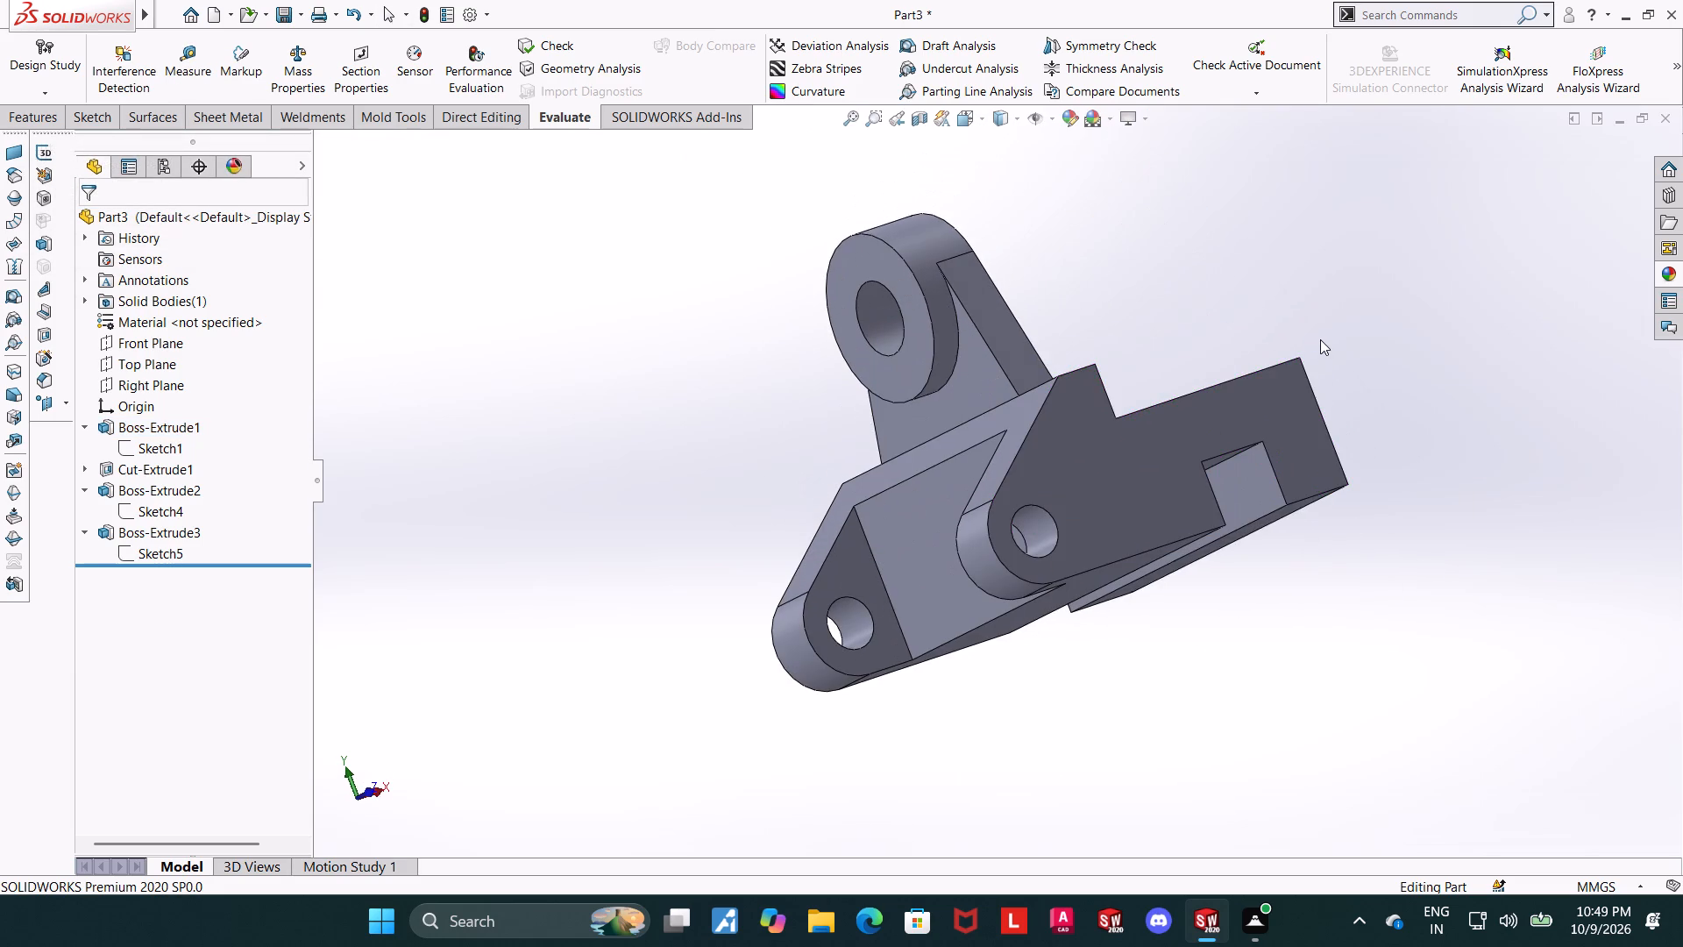
middle_drag(1316, 340, 1284, 511)
scroll(1286, 453, up, 1)
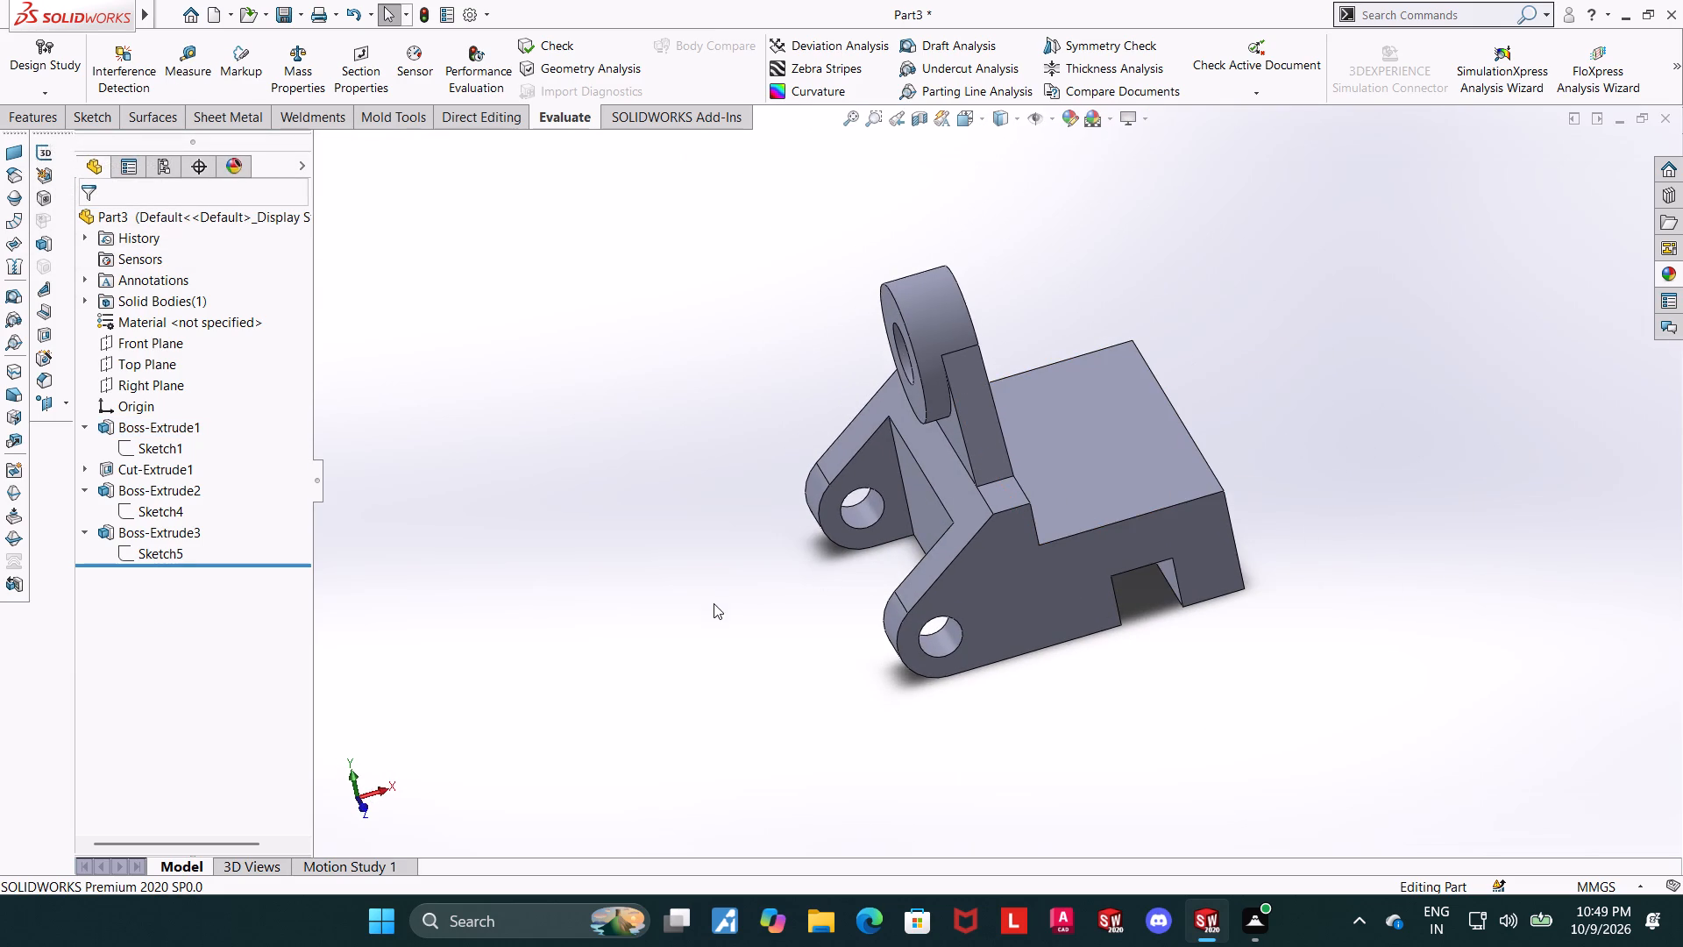
scroll(845, 523, down, 4)
click(184, 55)
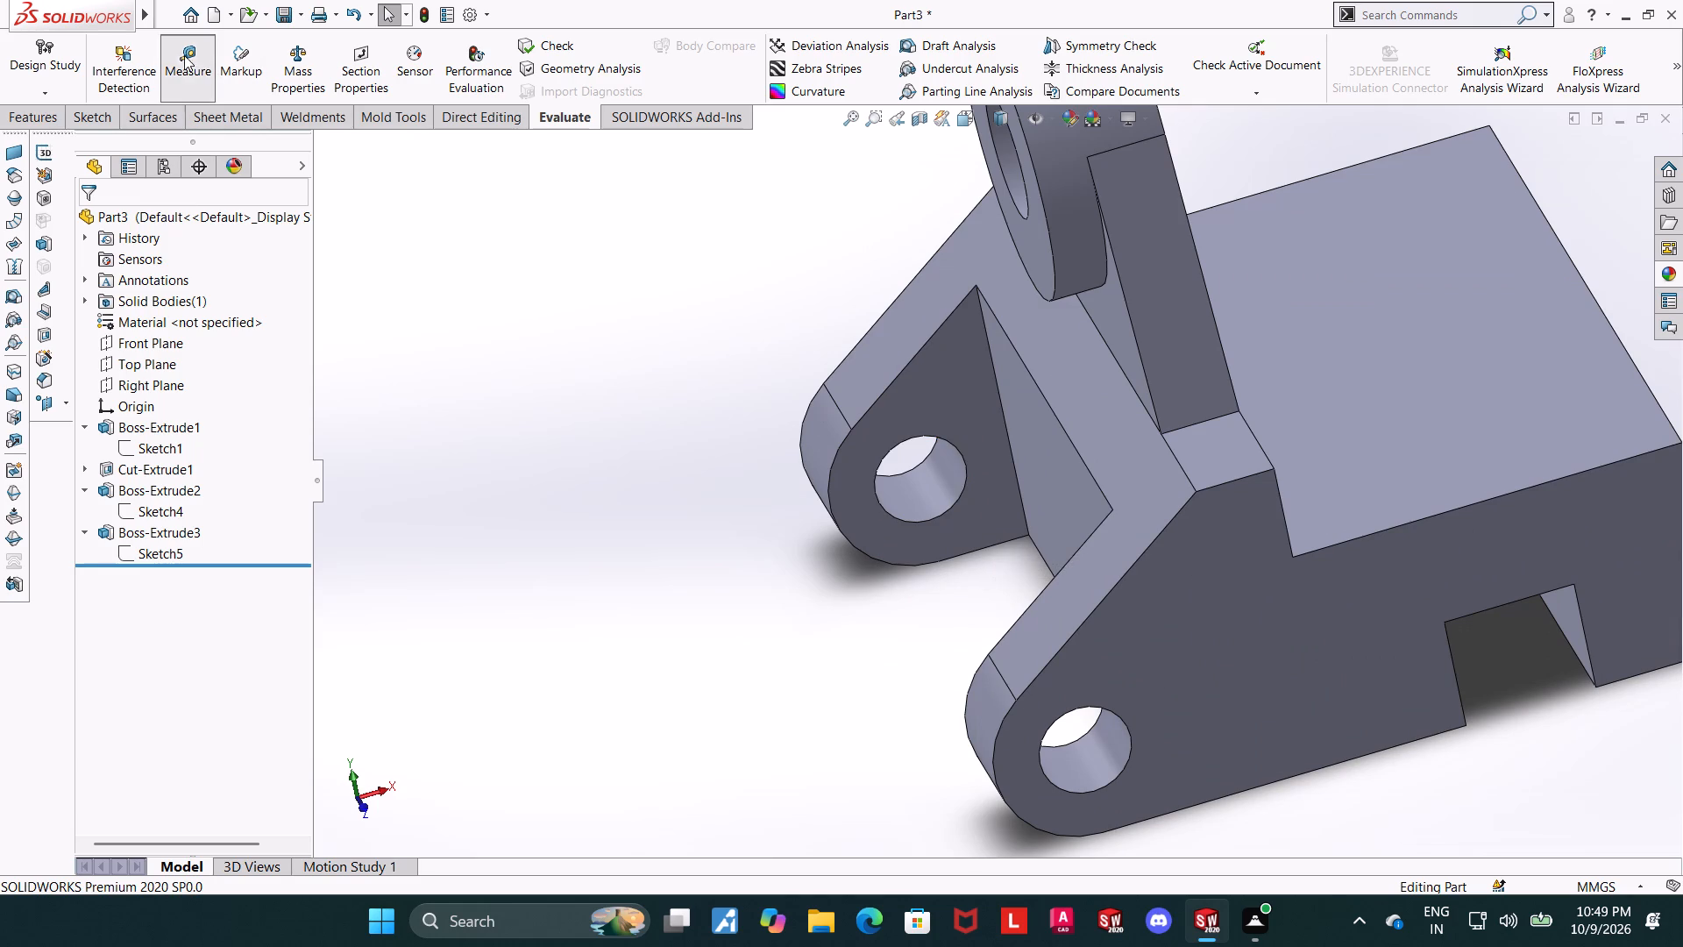
click(938, 560)
click(1037, 548)
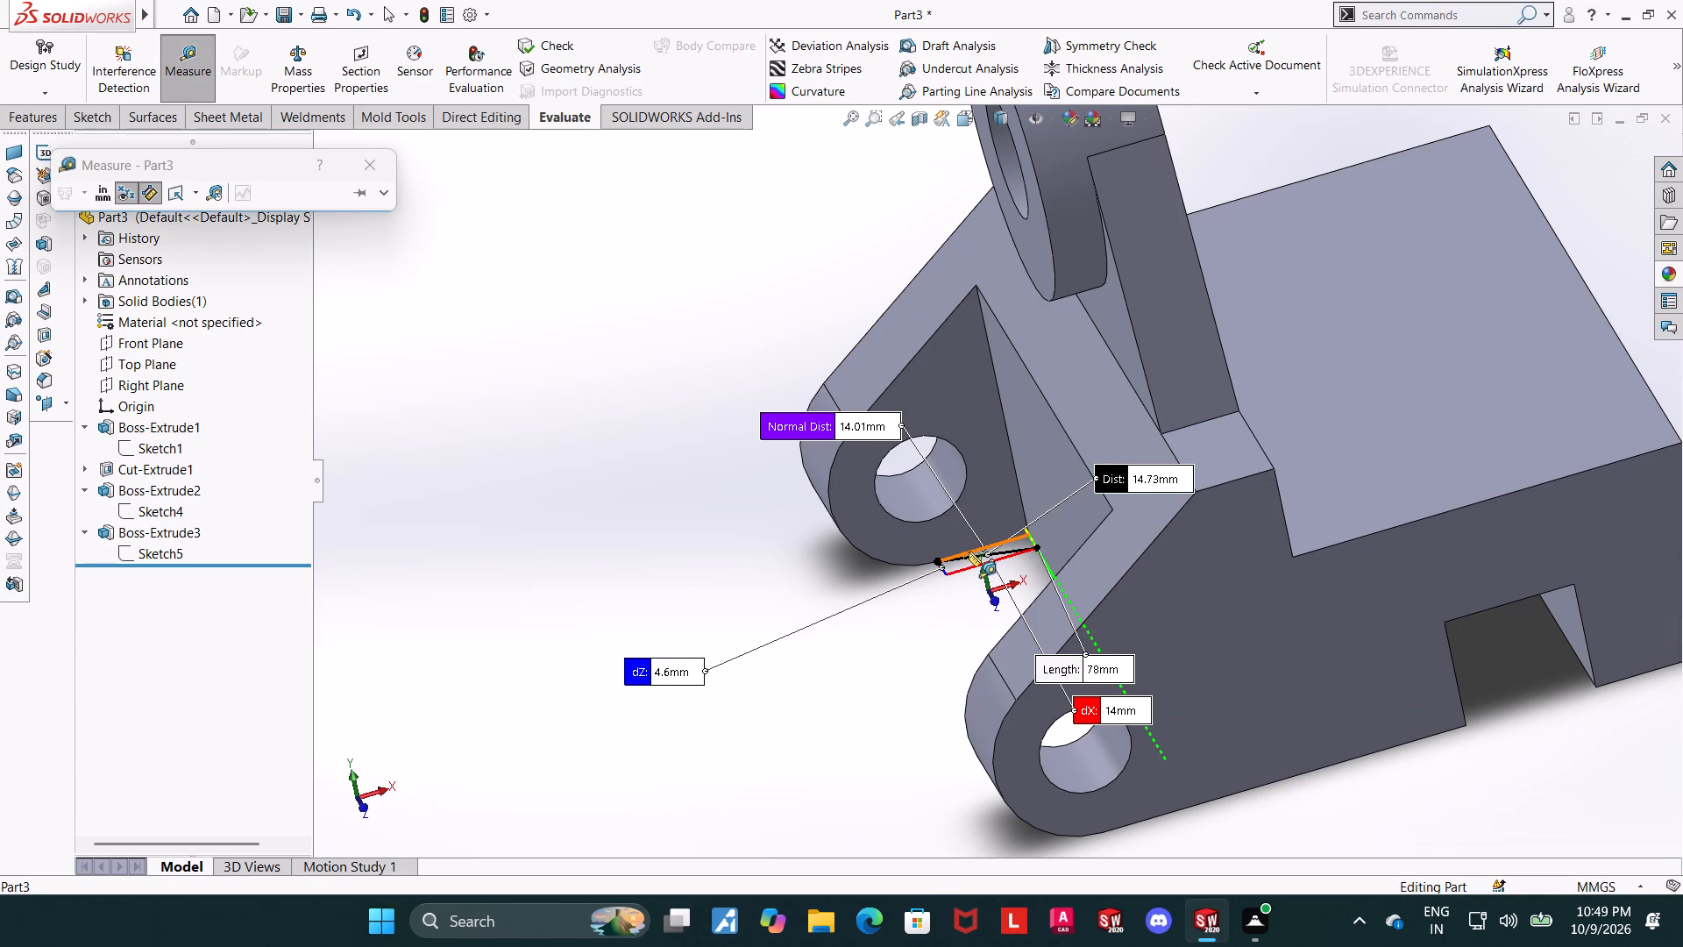
key(Escape)
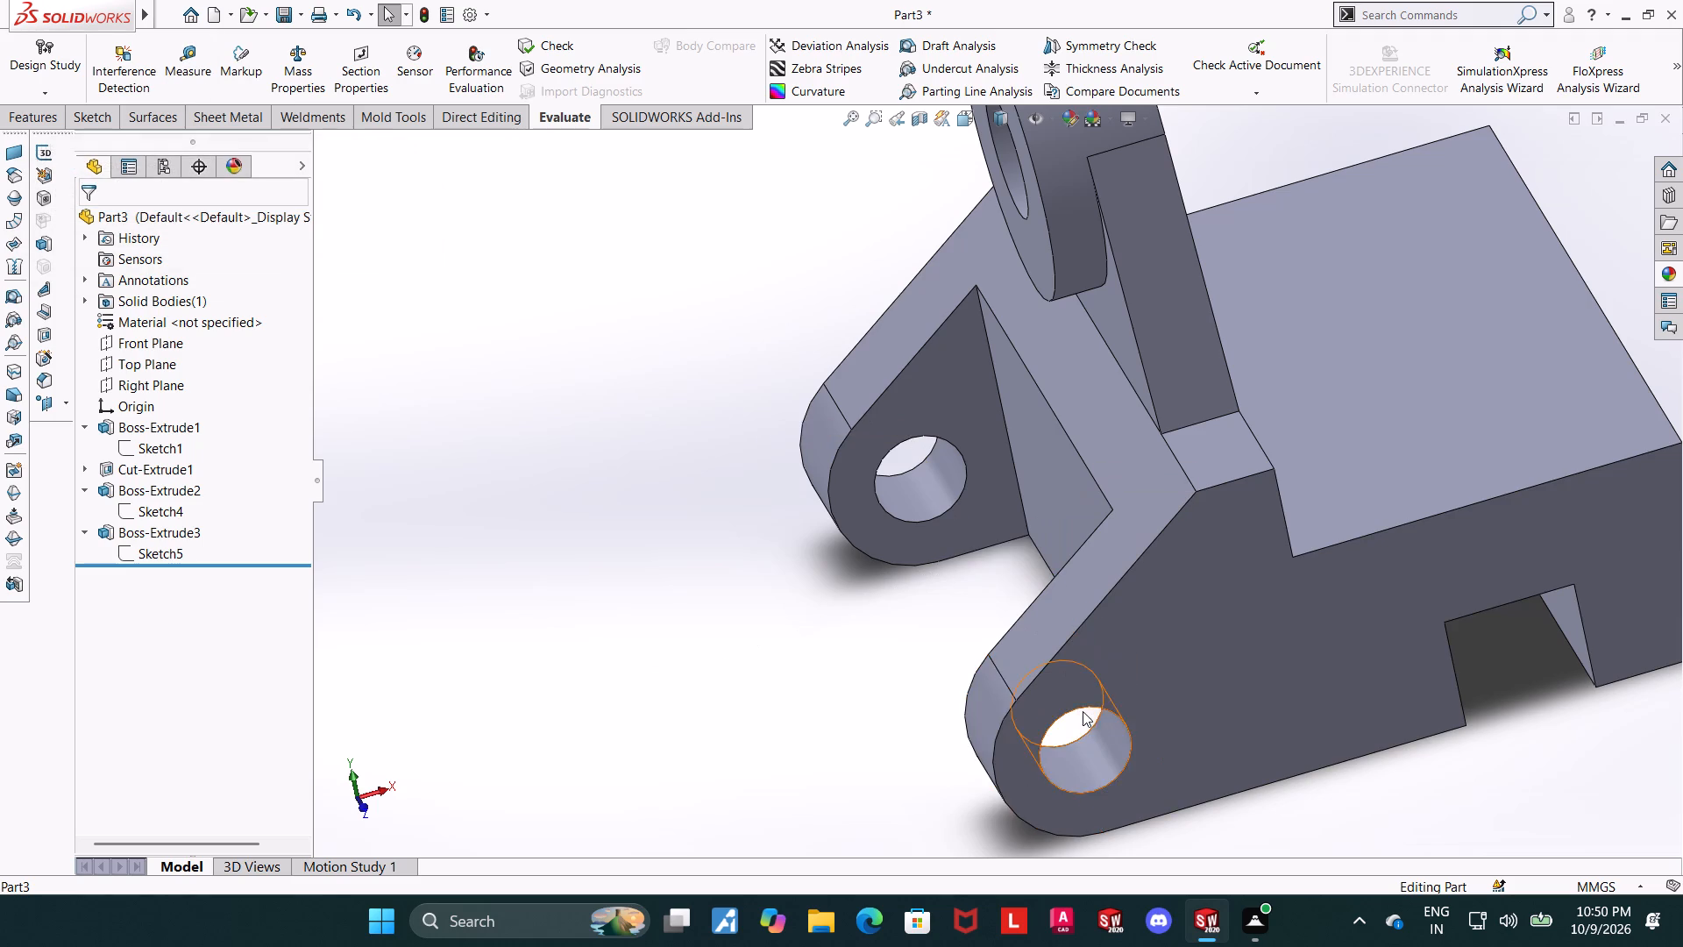
View the base's top face head-on and set up a legacy hole of type Counterbored with the Hole Wizard.
scroll(1083, 711, up, 3)
scroll(1398, 396, up, 2)
scroll(1331, 392, down, 1)
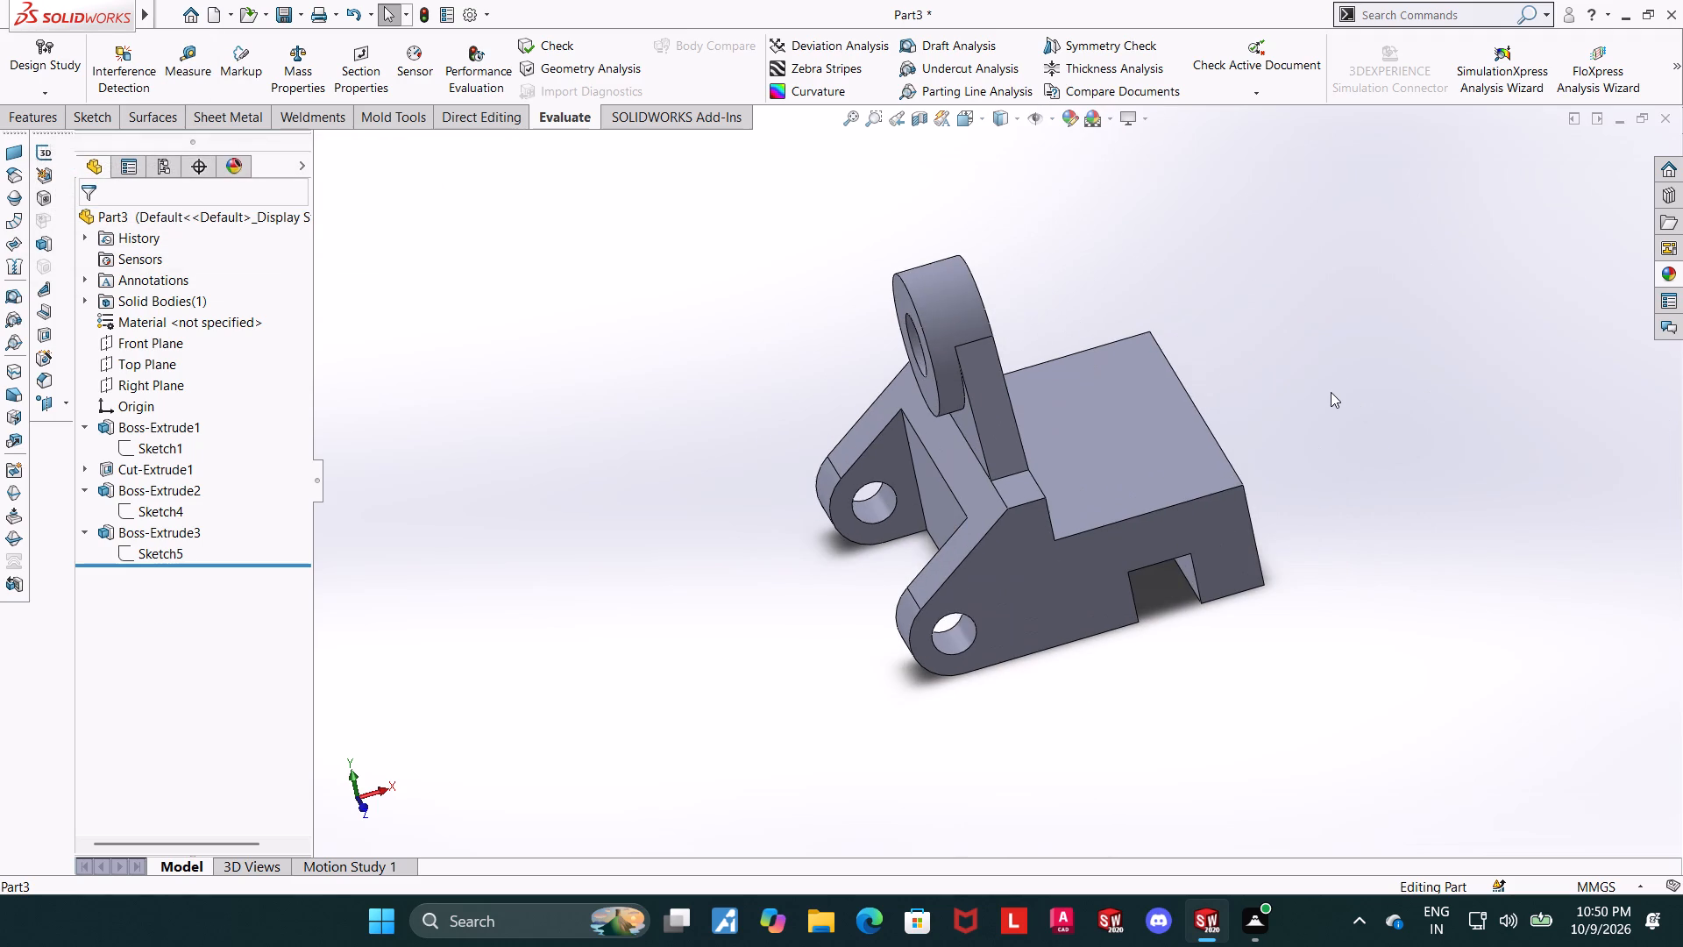
middle_drag(1294, 398, 1290, 438)
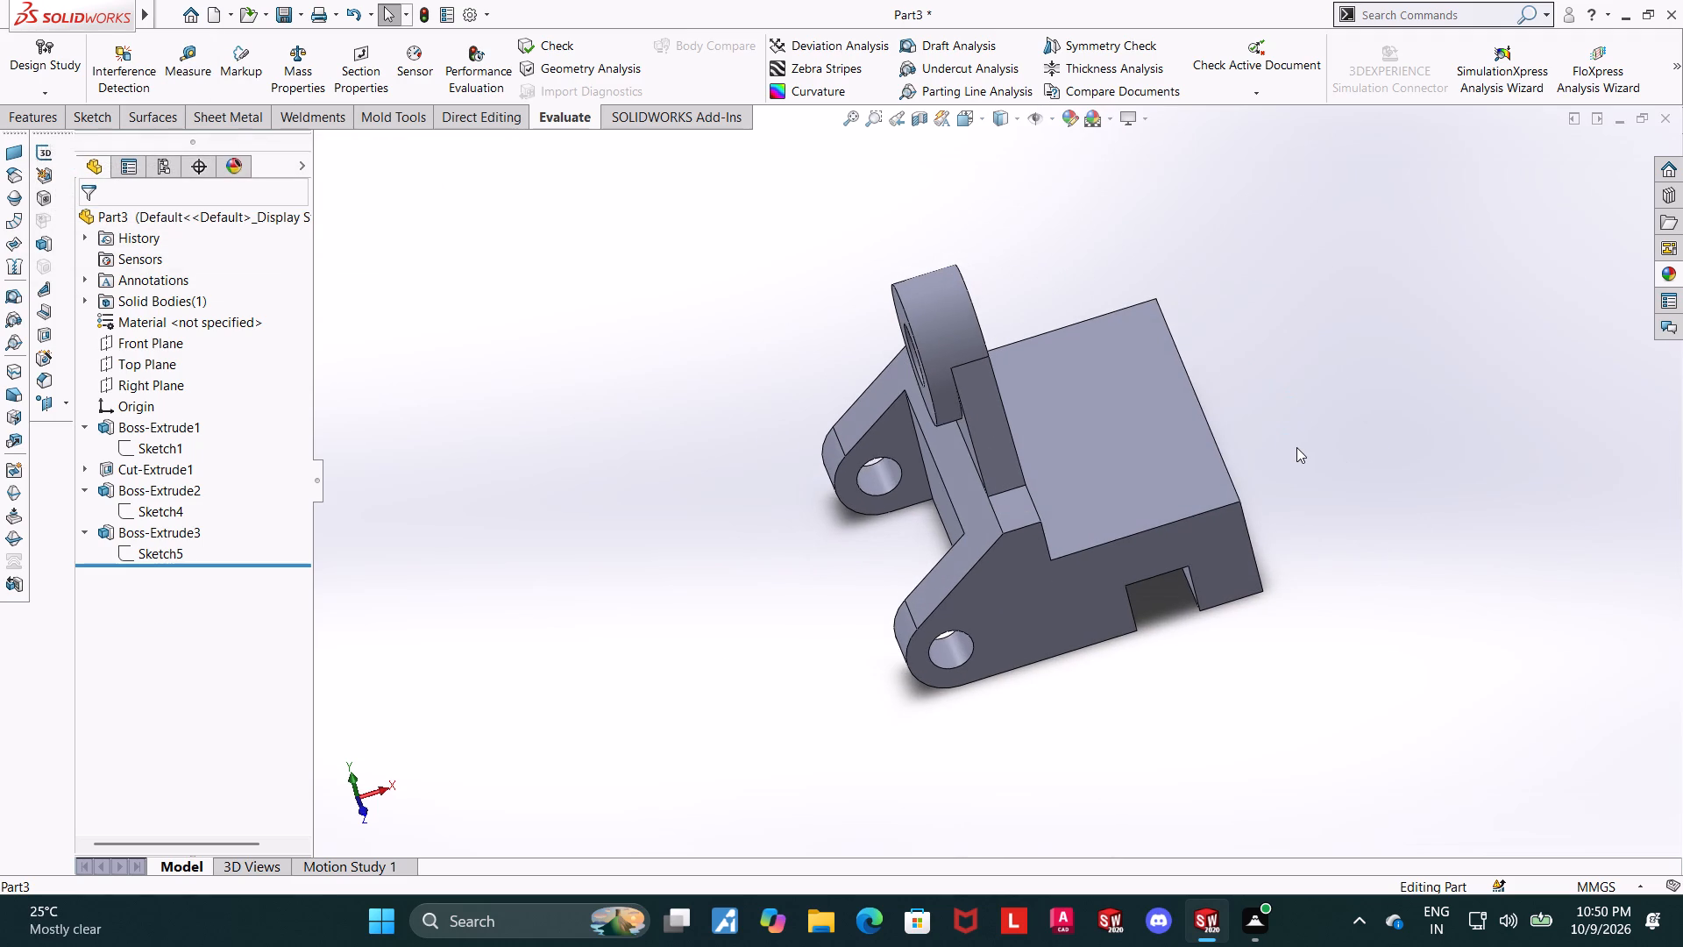
scroll(1296, 447, down, 1)
middle_drag(1293, 447, 1290, 519)
scroll(1284, 495, up, 1)
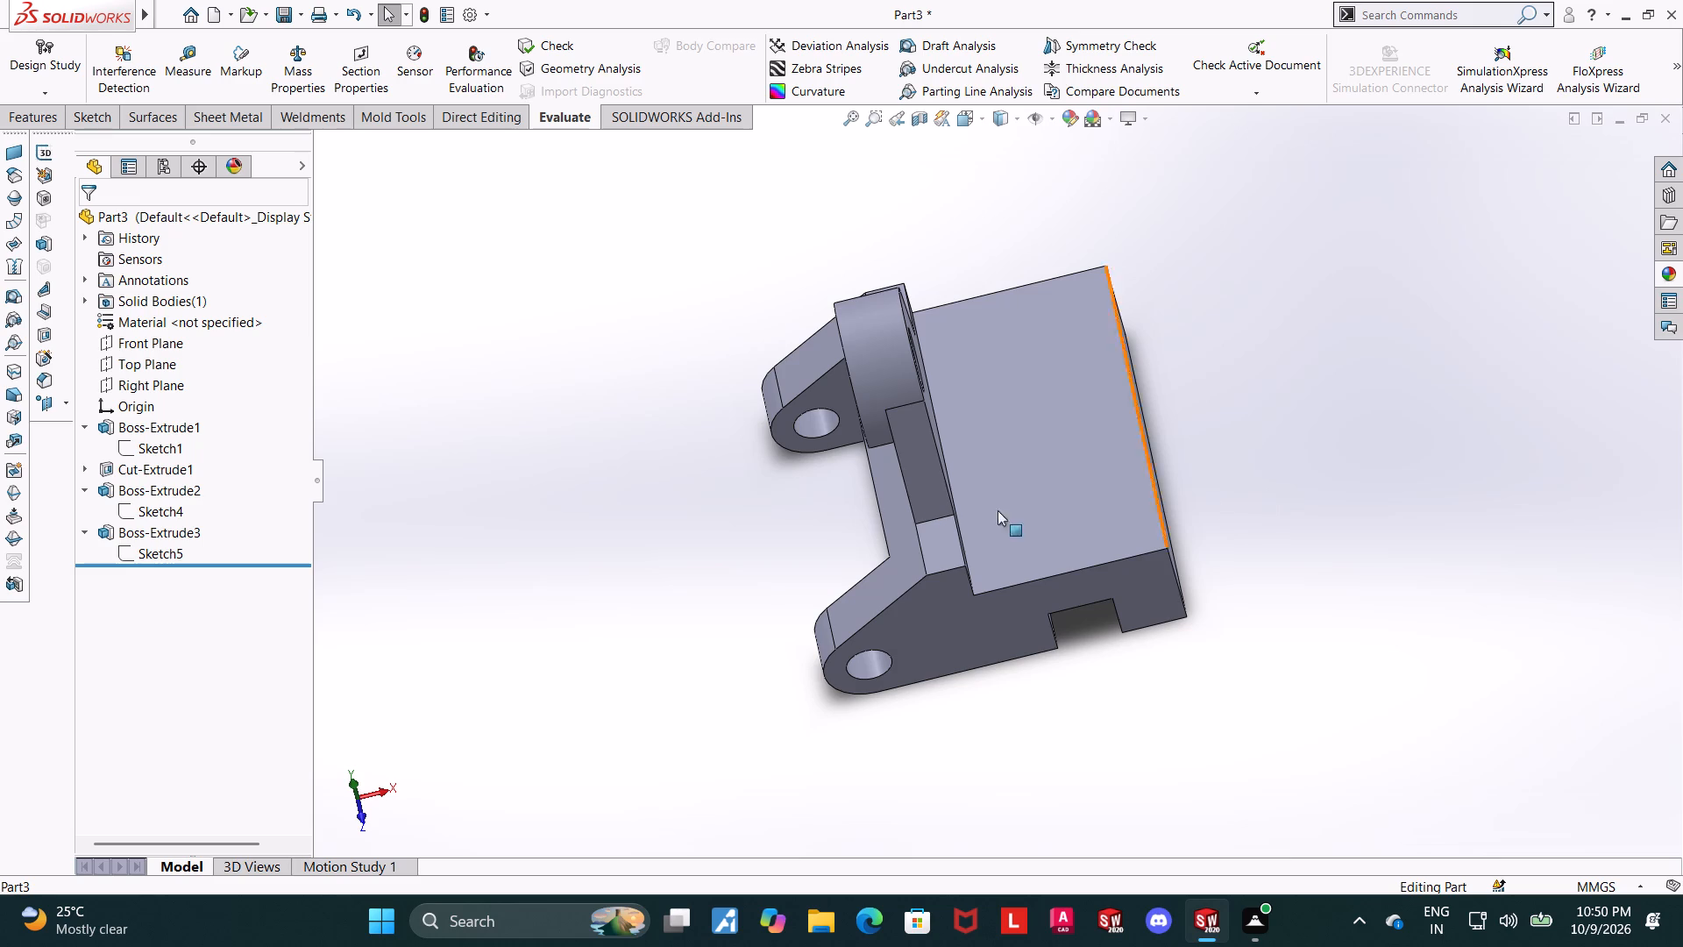
click(1021, 486)
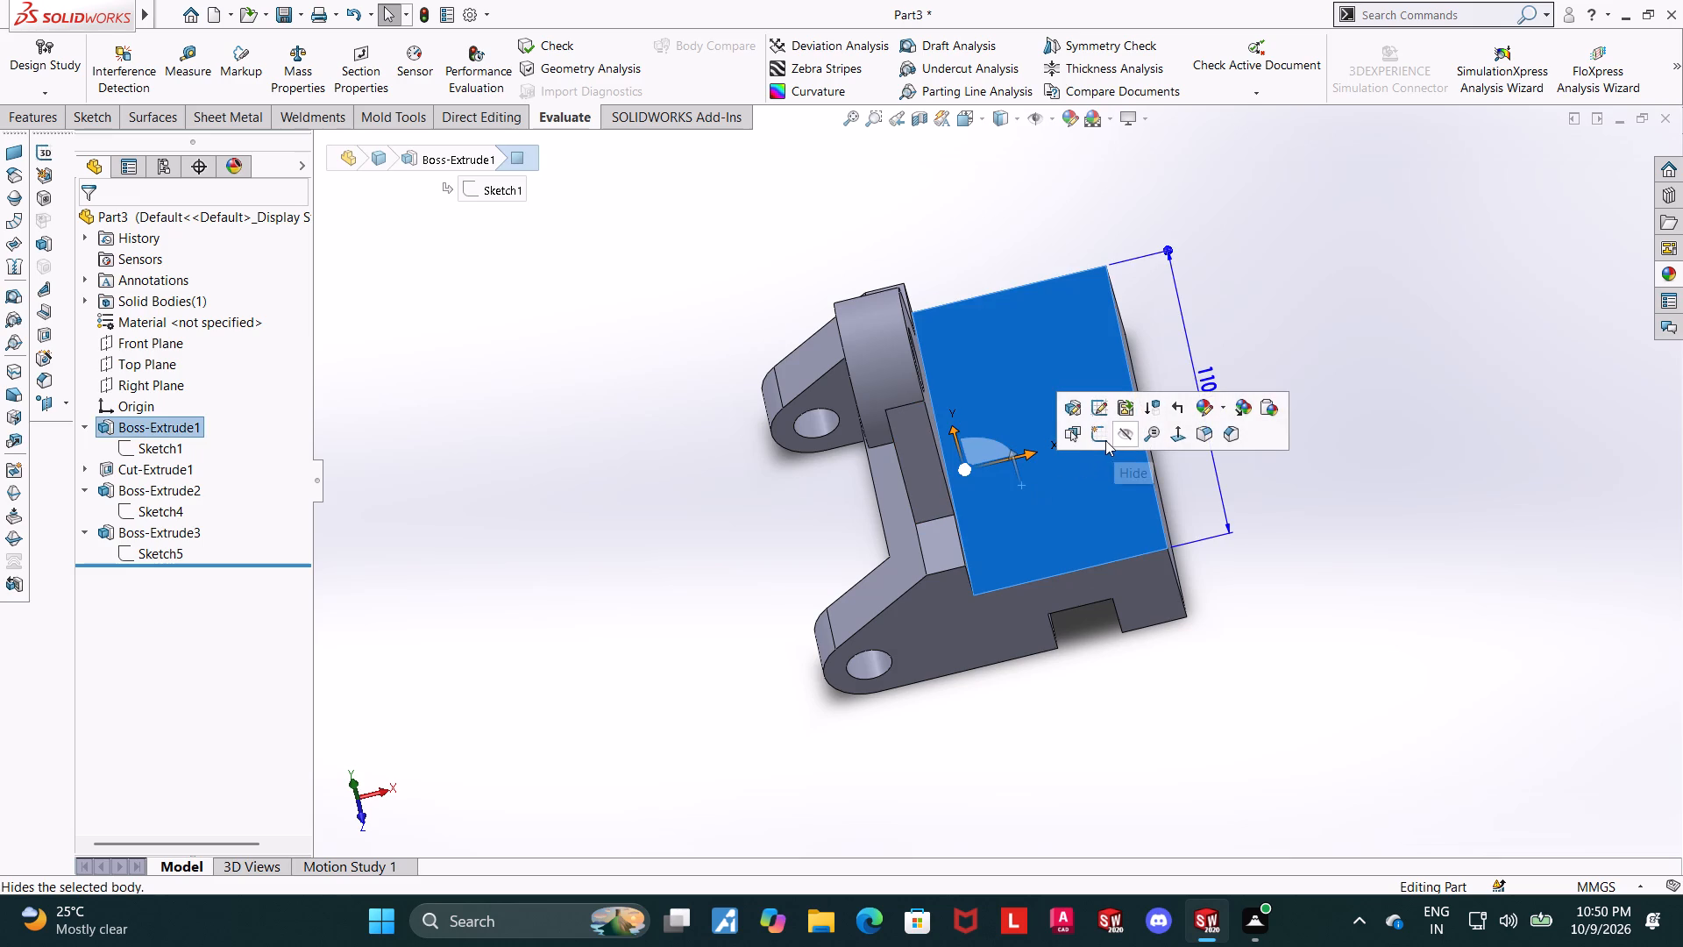
click(1173, 440)
scroll(1303, 510, up, 1)
click(1423, 501)
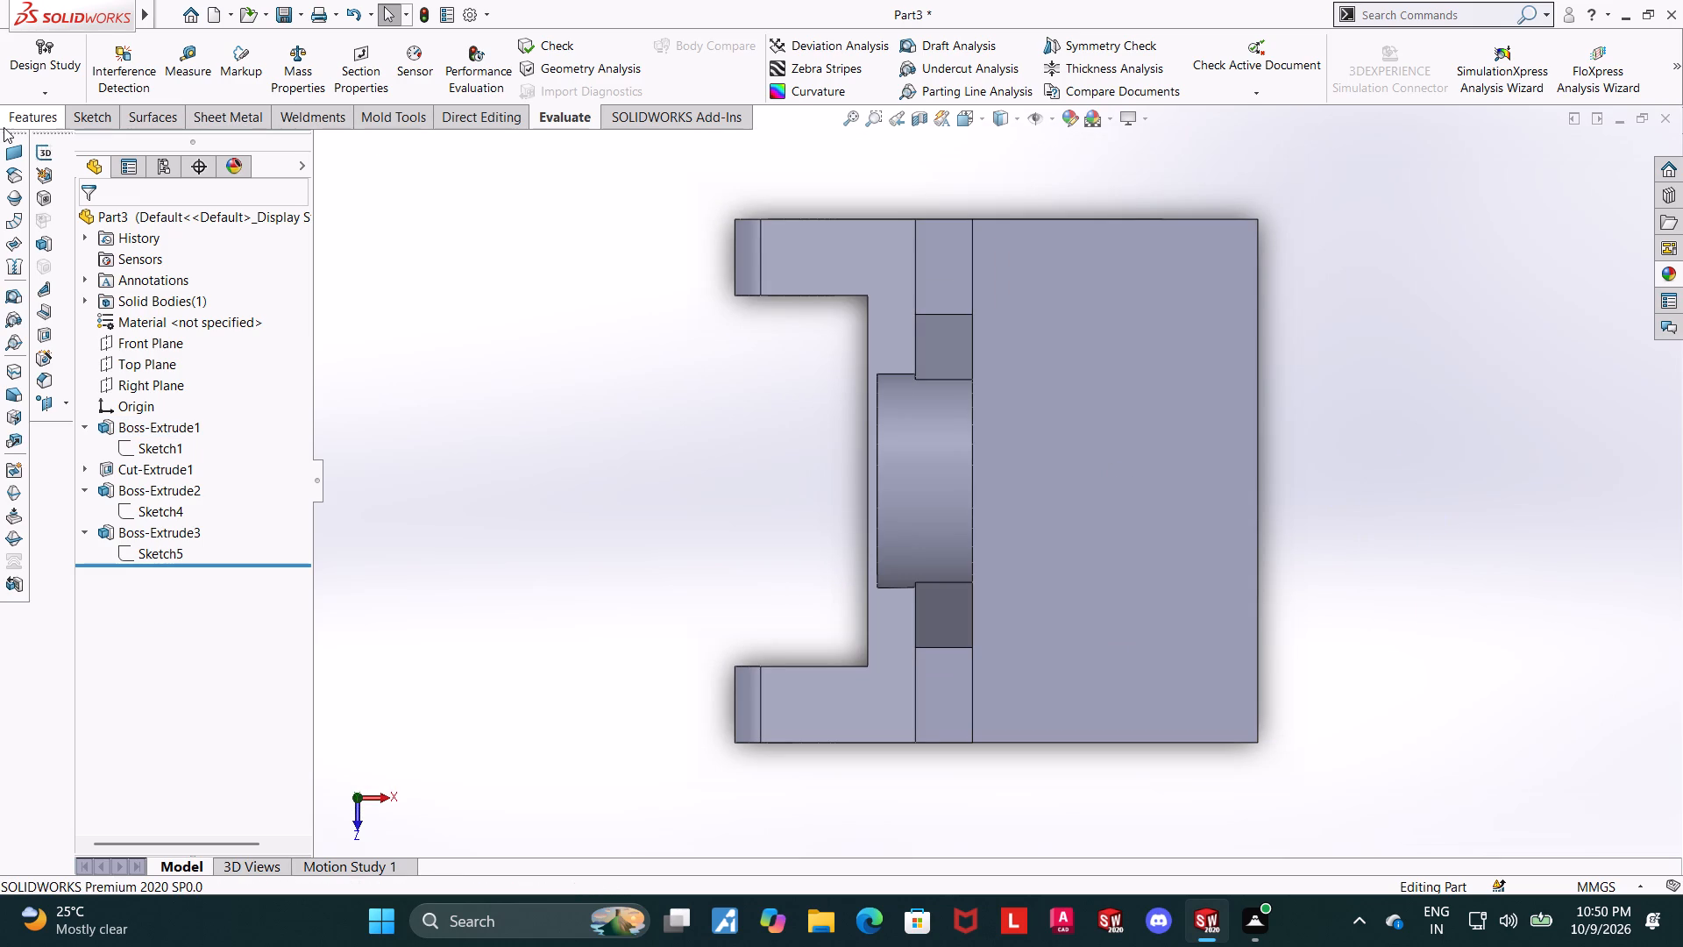
click(4, 127)
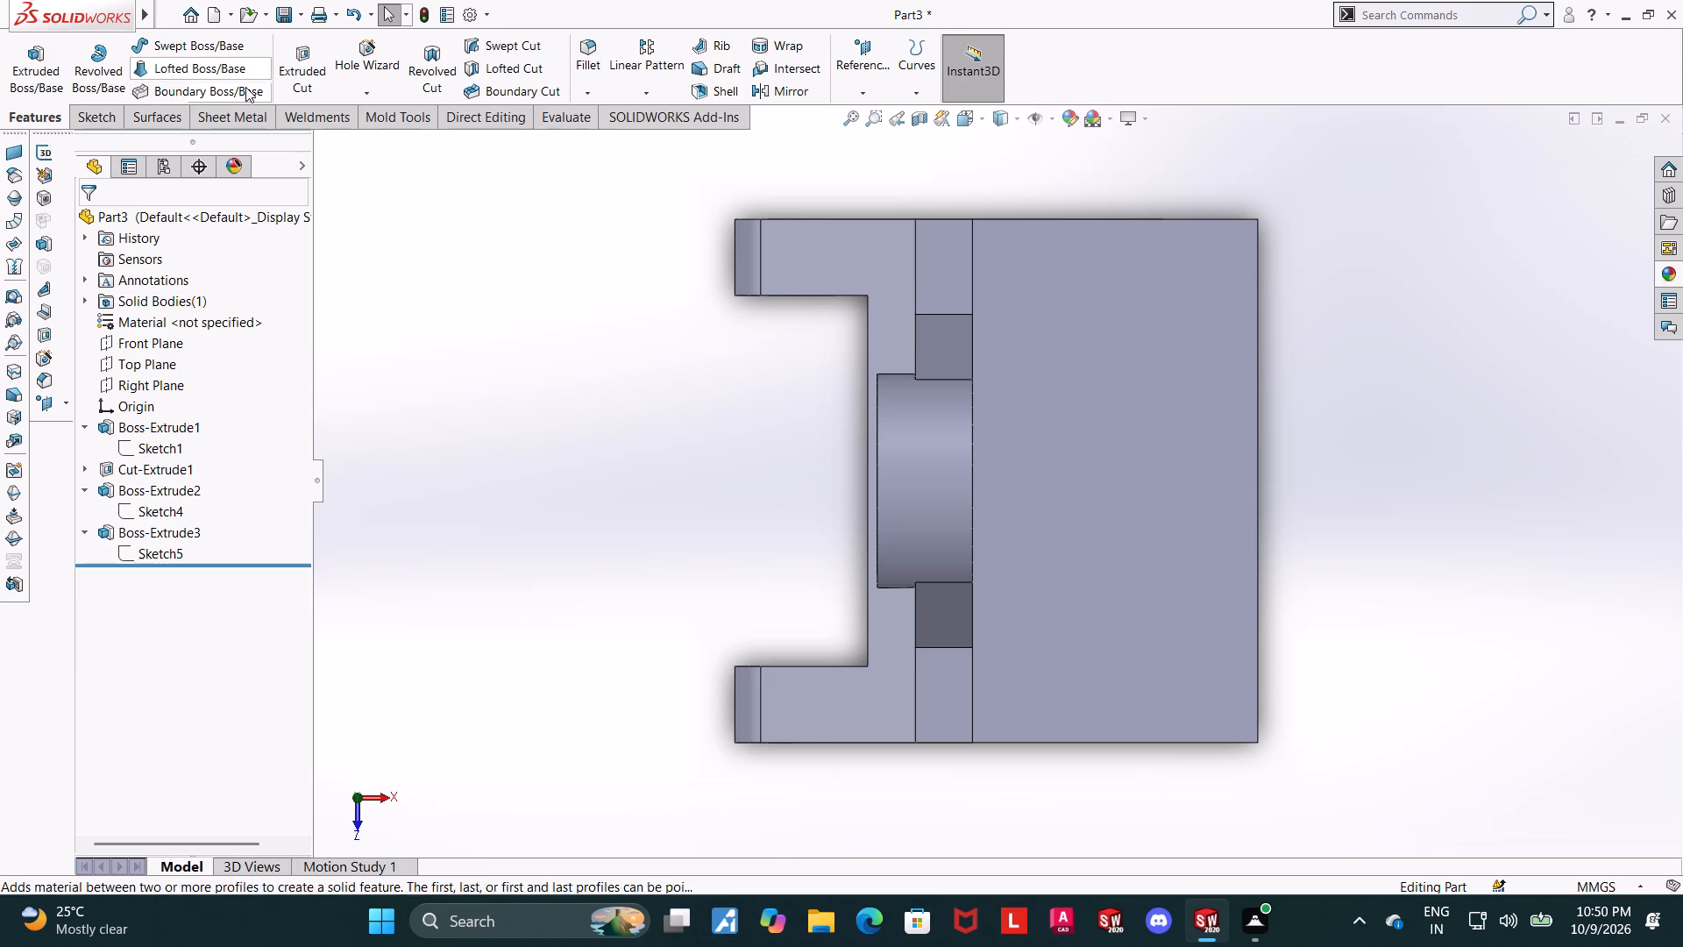
click(348, 51)
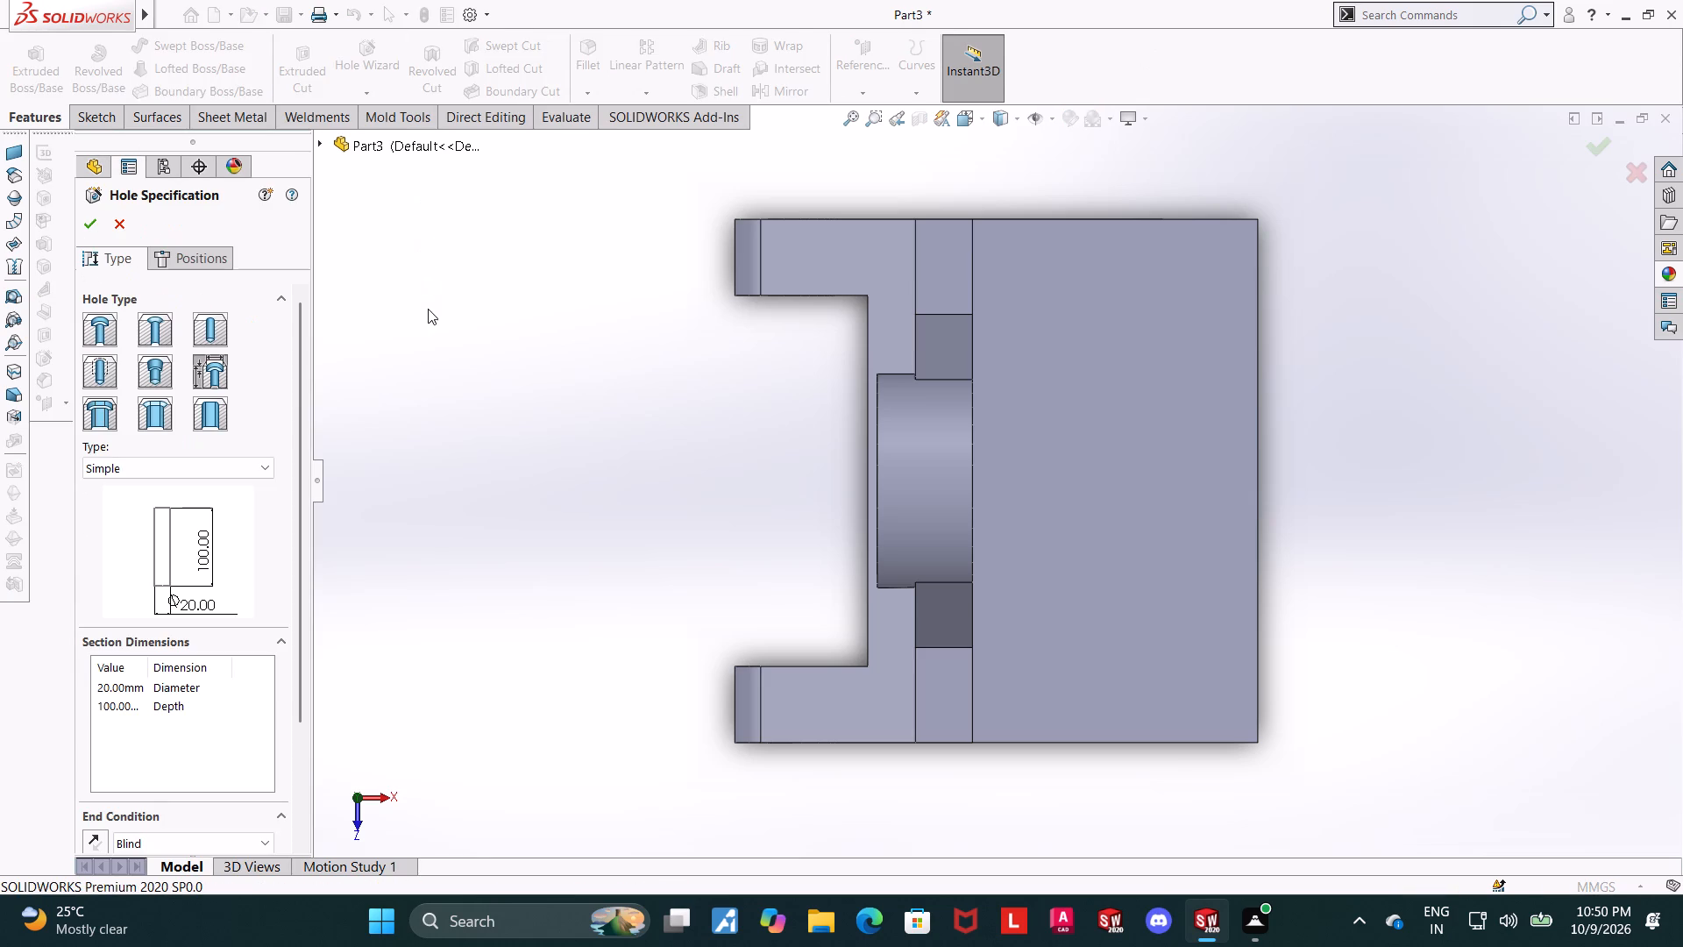
click(211, 375)
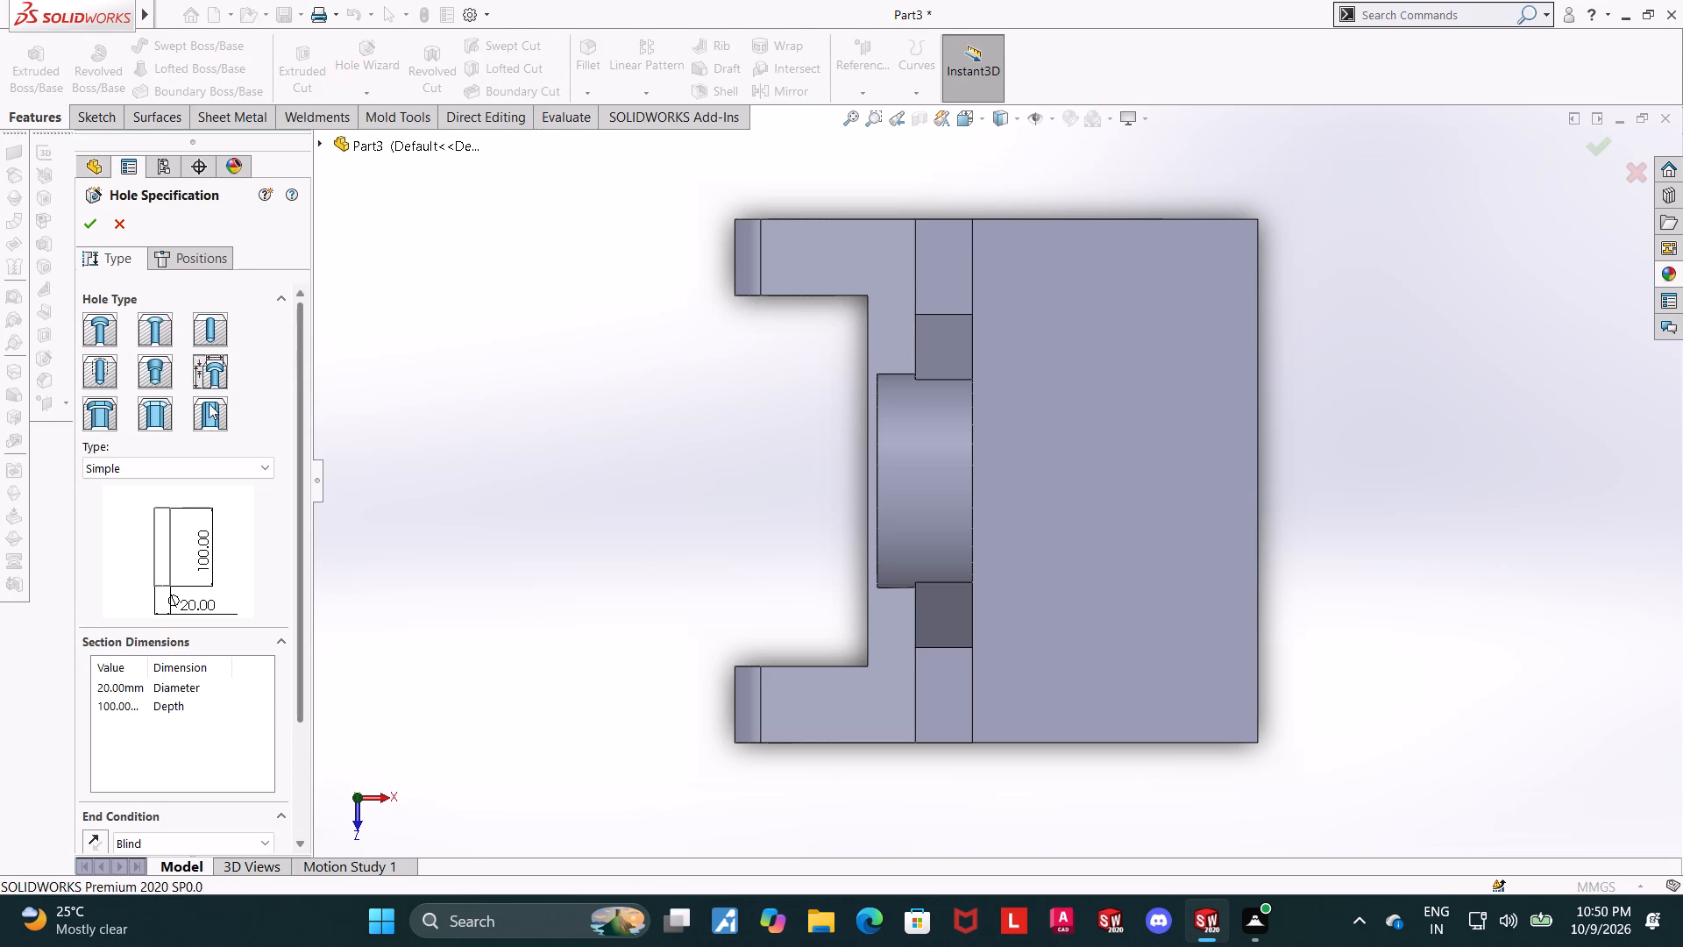
click(170, 470)
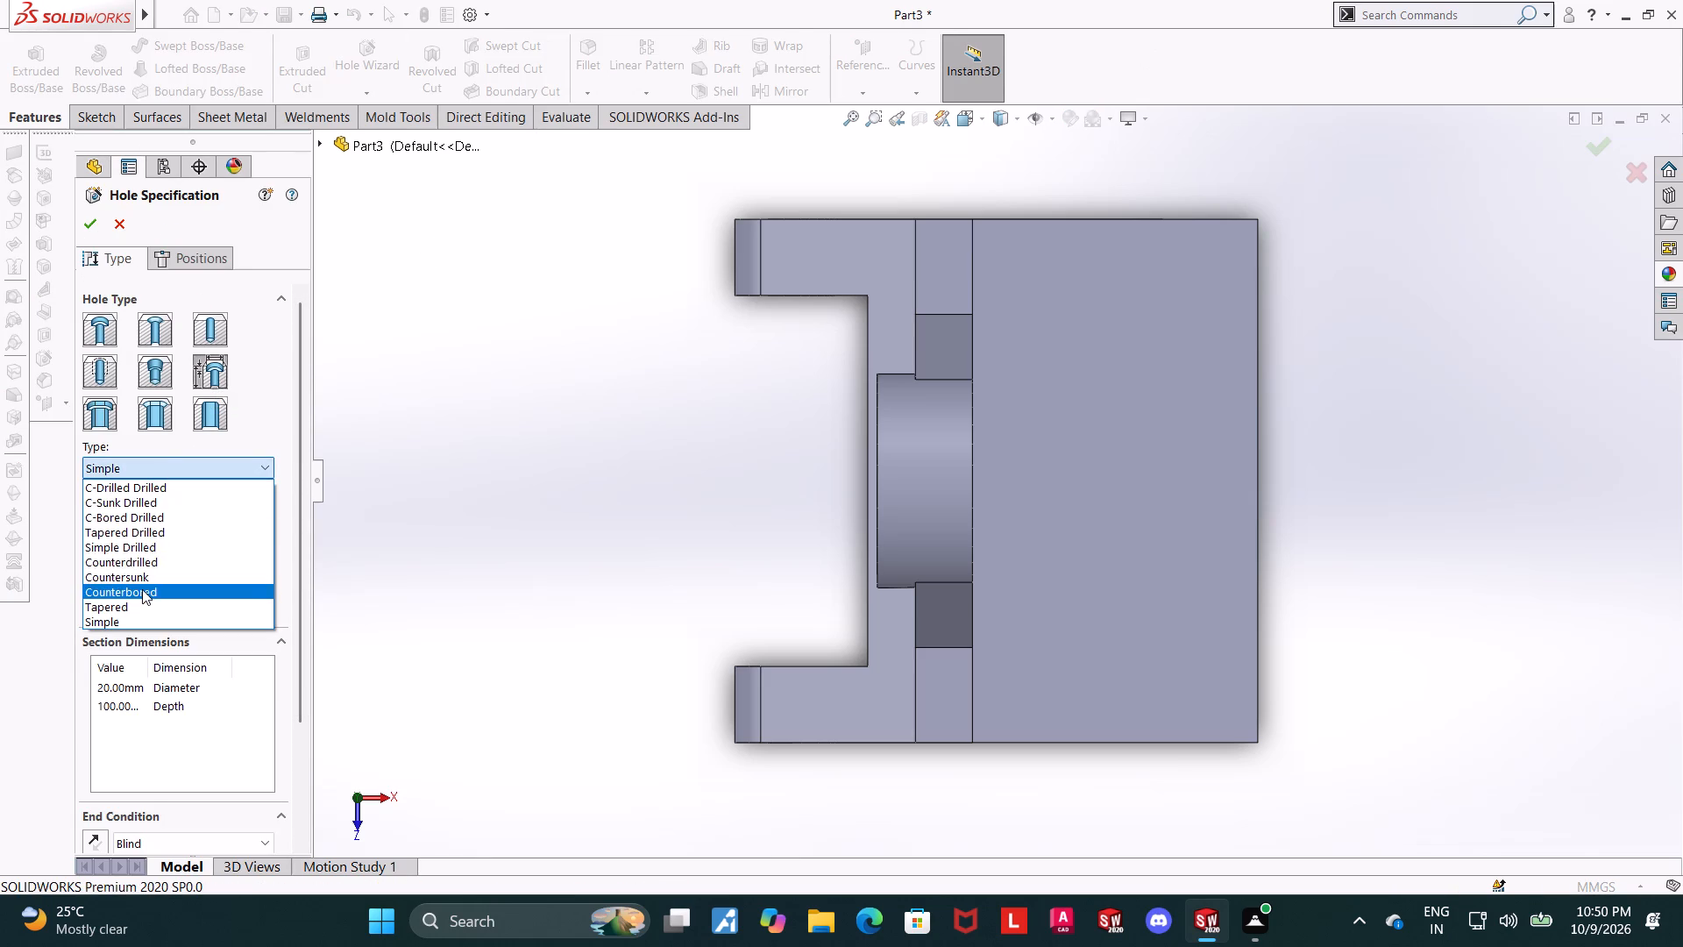
click(142, 589)
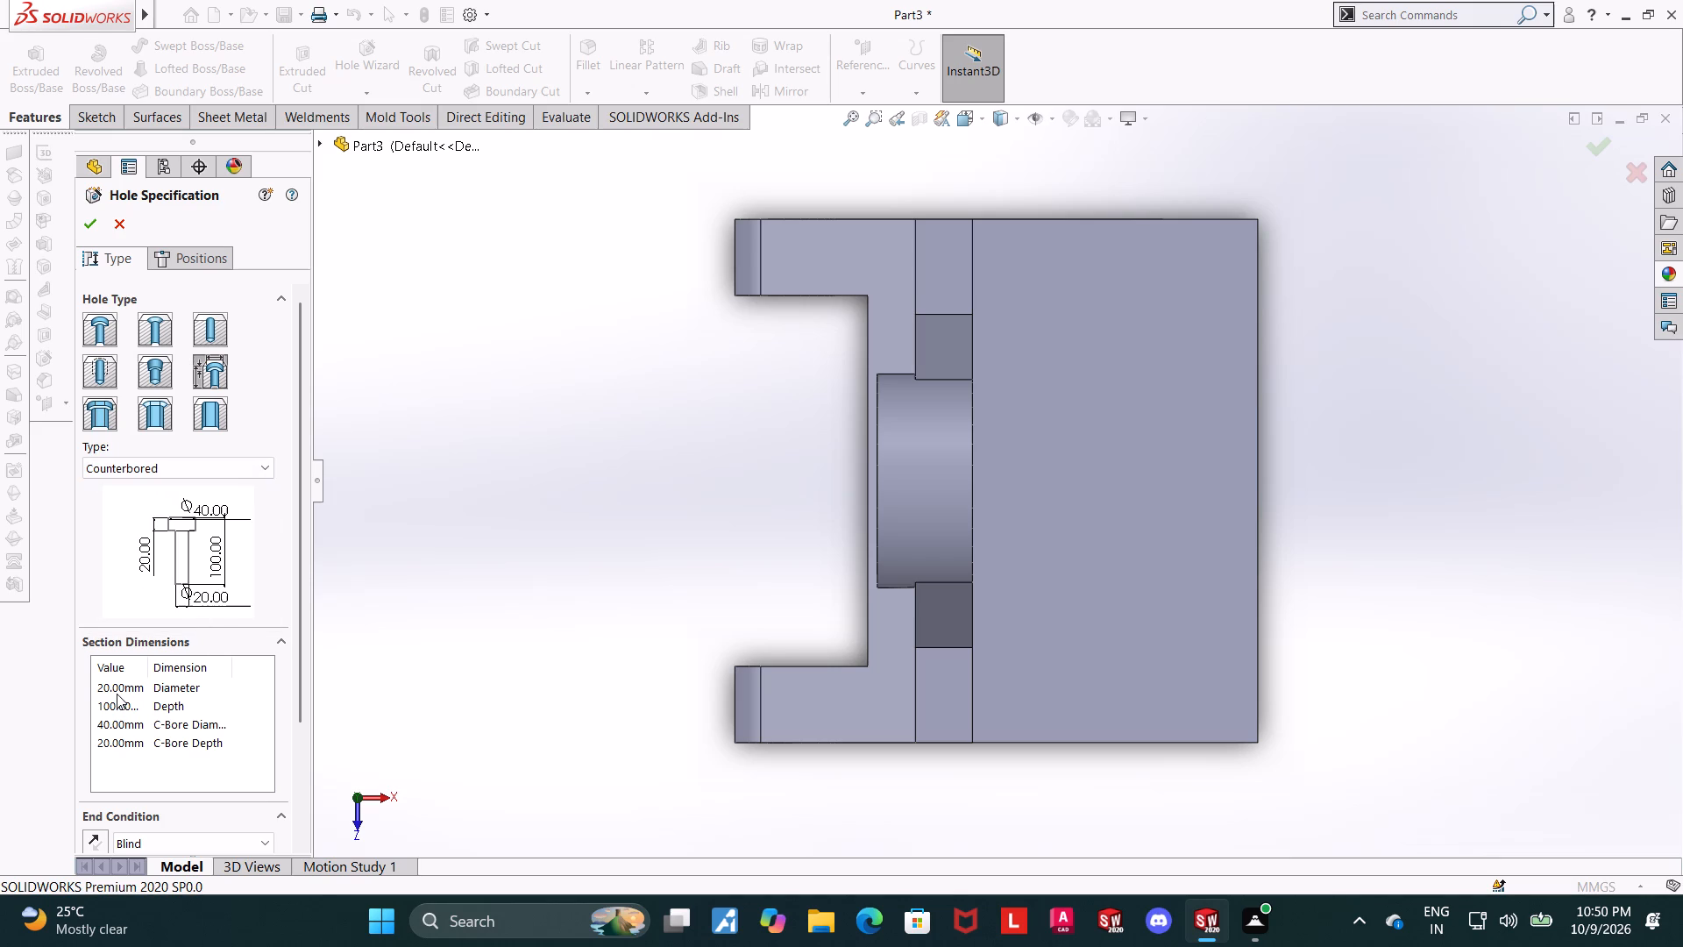
Set the counterbored hole's diameter to 12 mm, its counterbore diameter to 24 mm and its counterbore depth to 6 mm.
double_click(117, 694)
text(12)
key(Return)
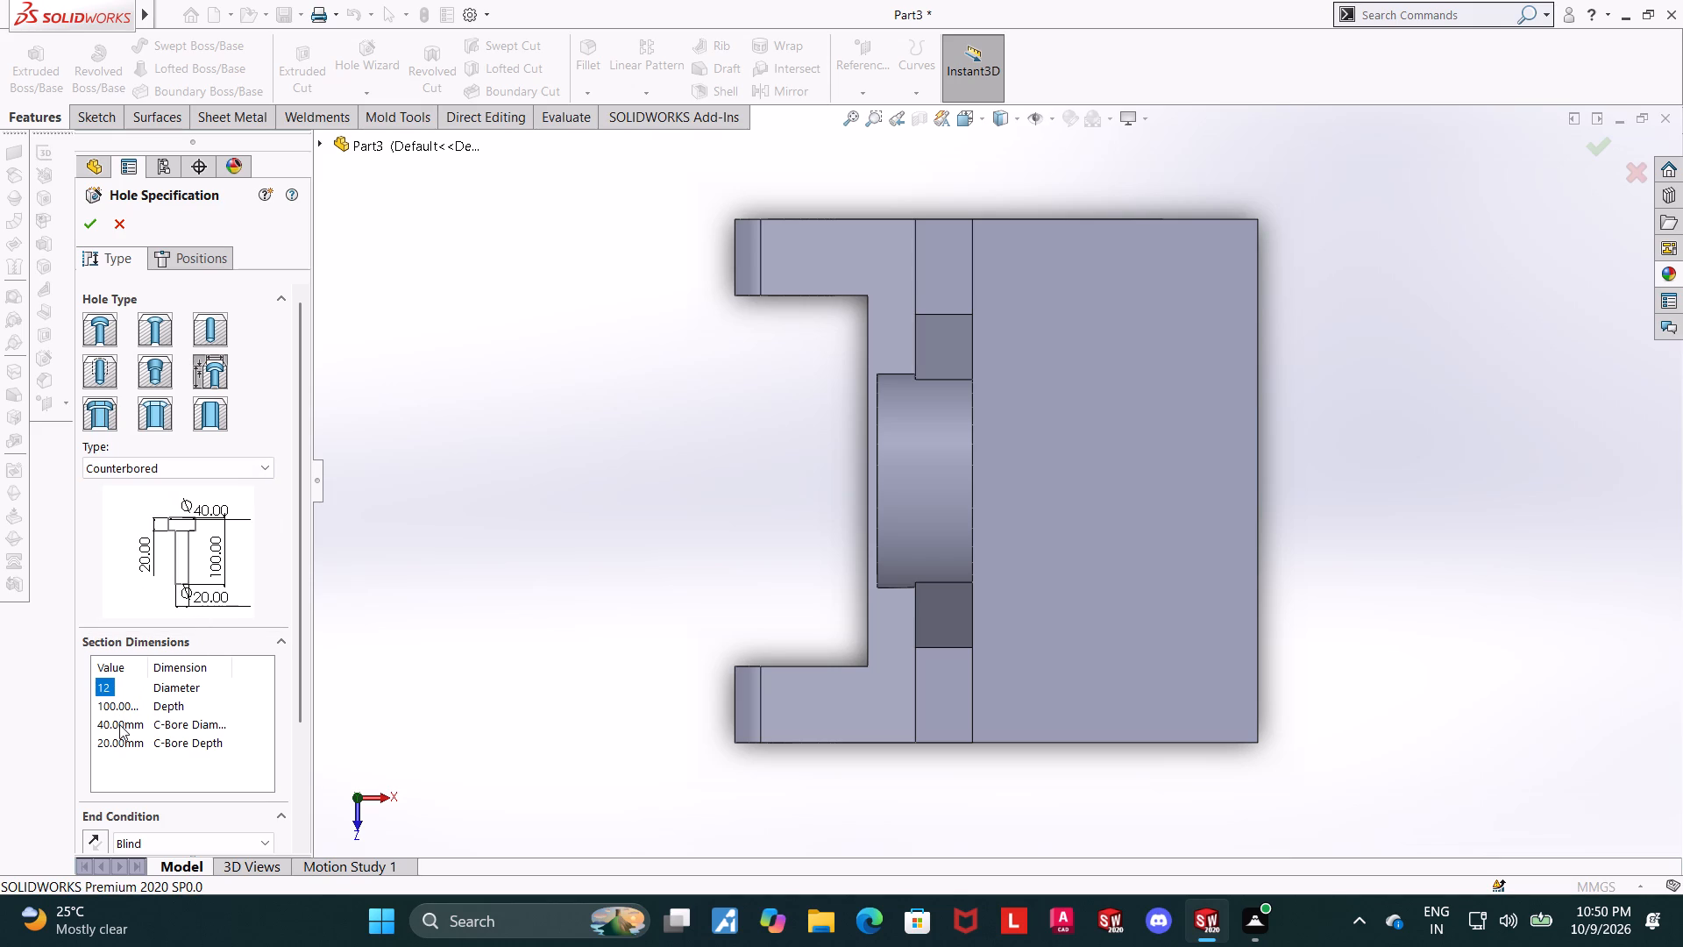
double_click(119, 724)
key(2)
key(4)
key(Return)
double_click(109, 744)
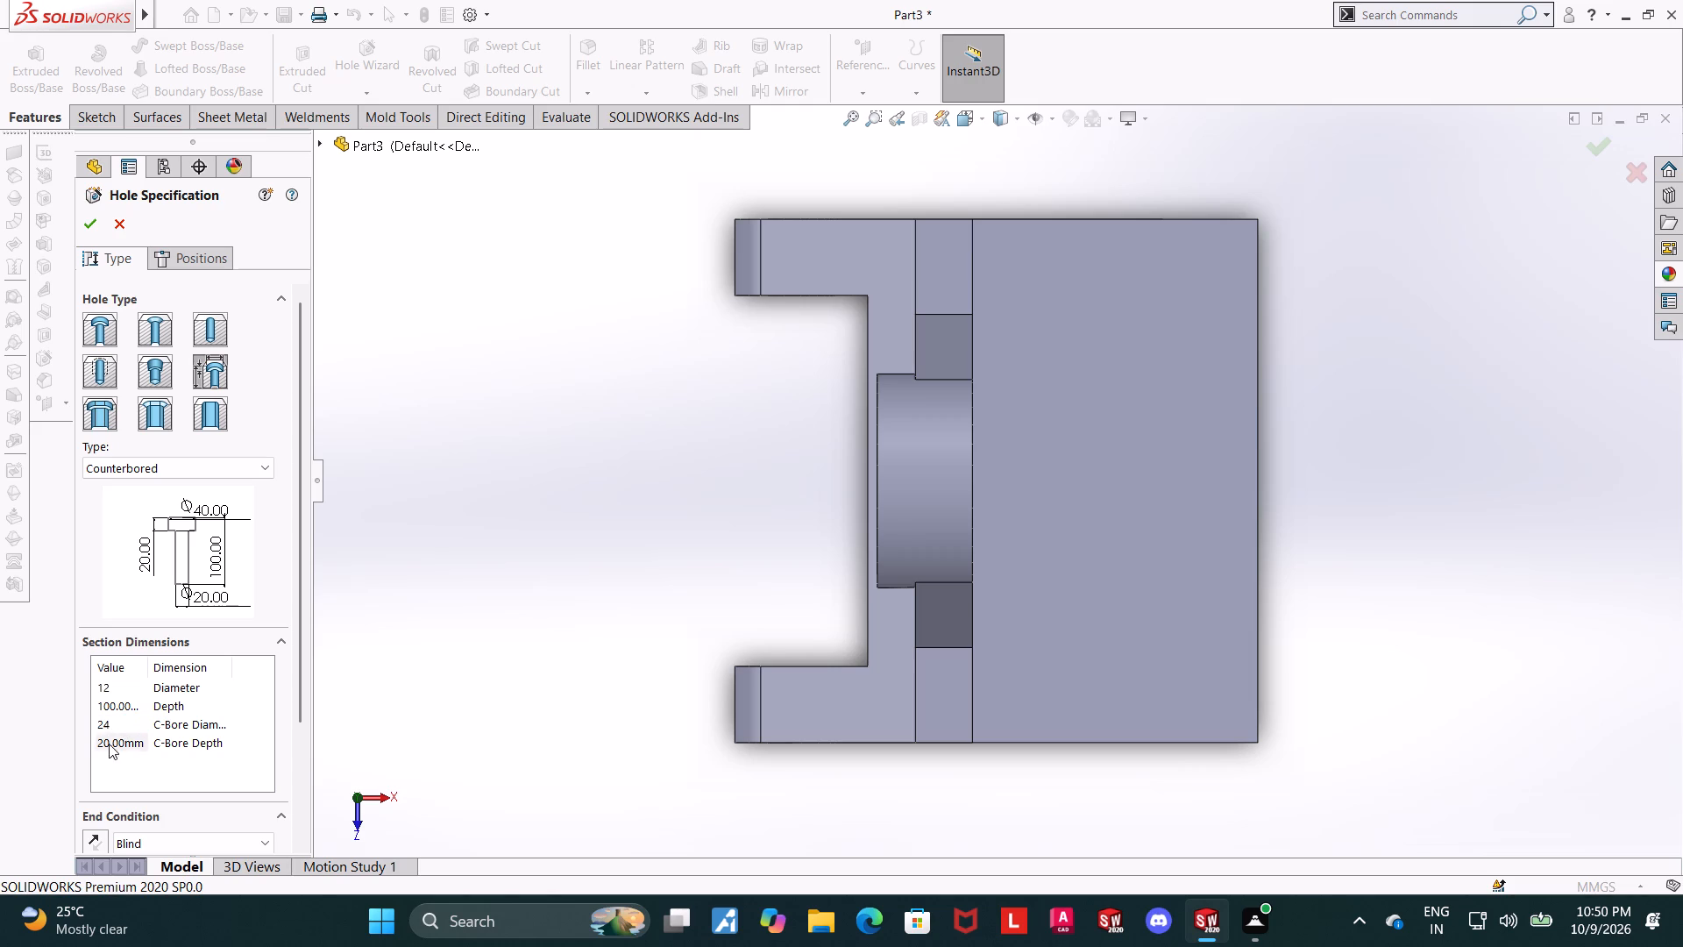
key(6)
key(Return)
Place three hole positions in a row across the base's top face using a 3D sketch, the front one about 25 mm from the front edge.
click(163, 263)
click(201, 448)
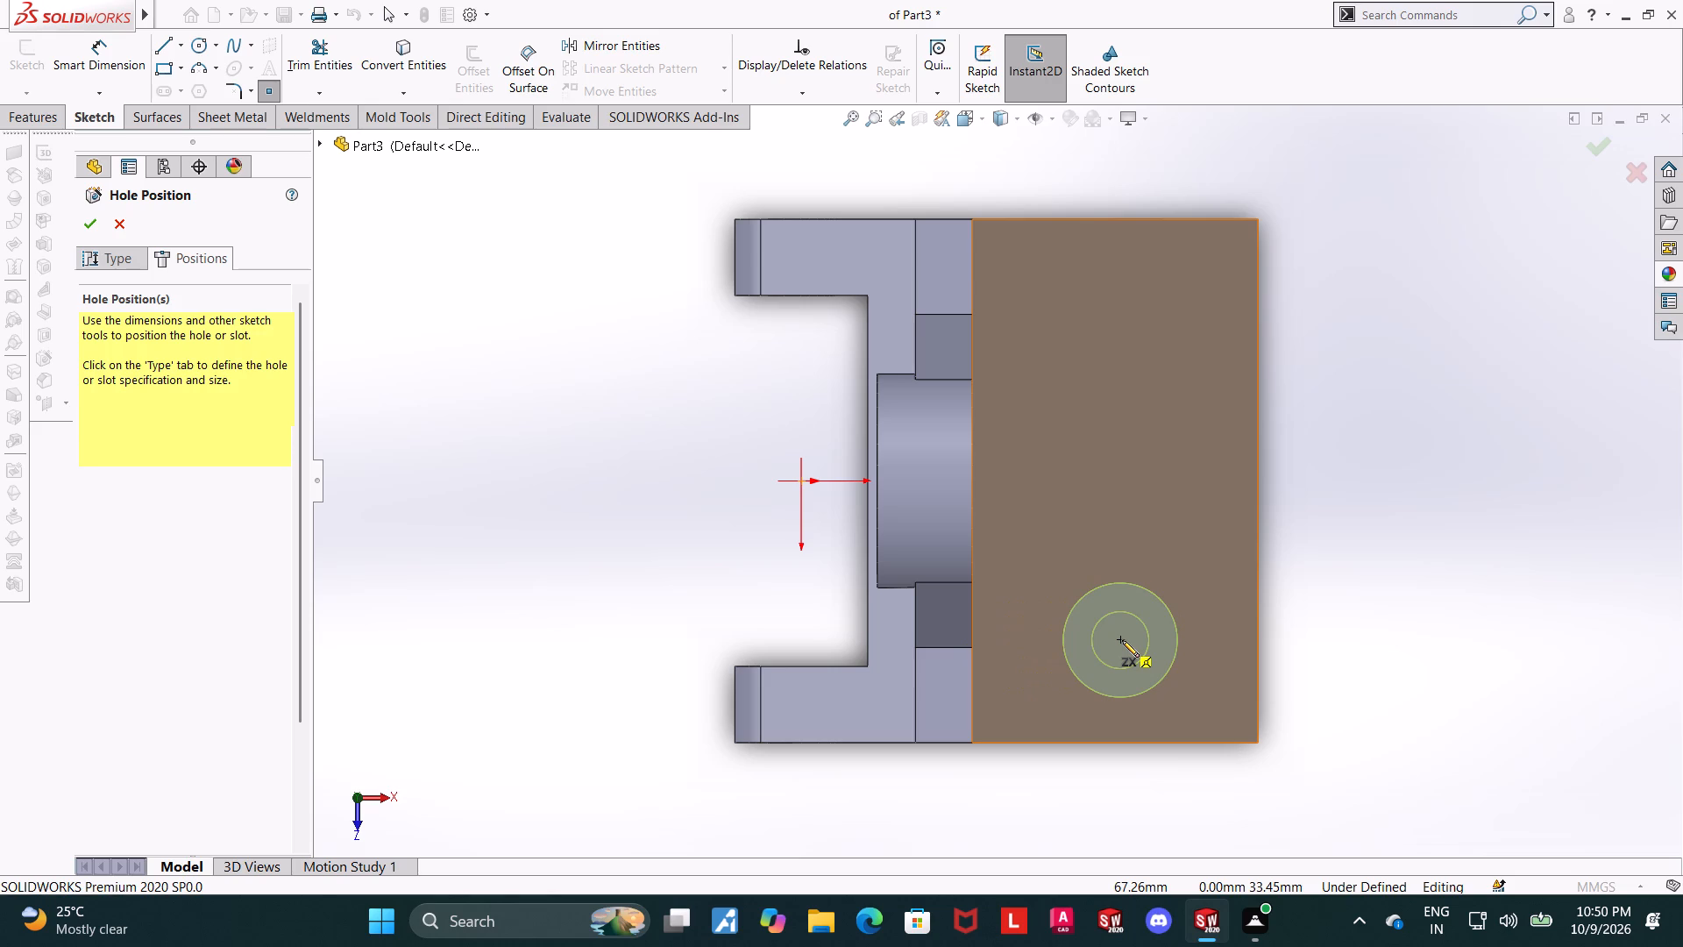
scroll(1122, 640, up, 1)
middle_drag(1122, 640, 1123, 542)
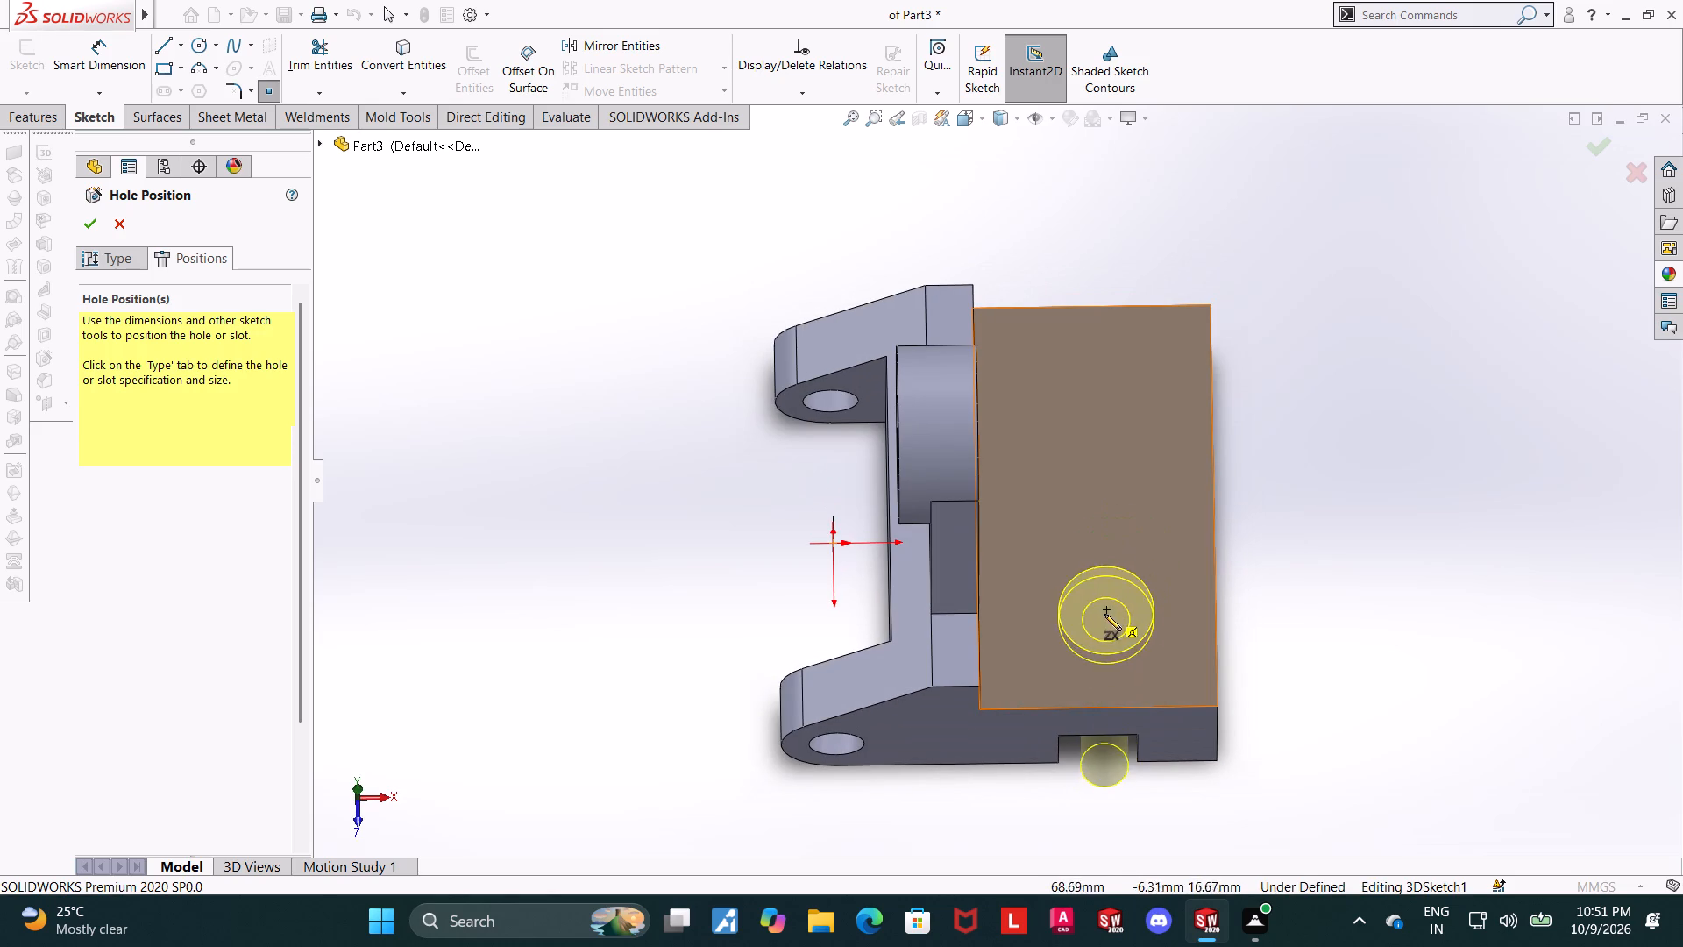
click(1101, 618)
click(1098, 481)
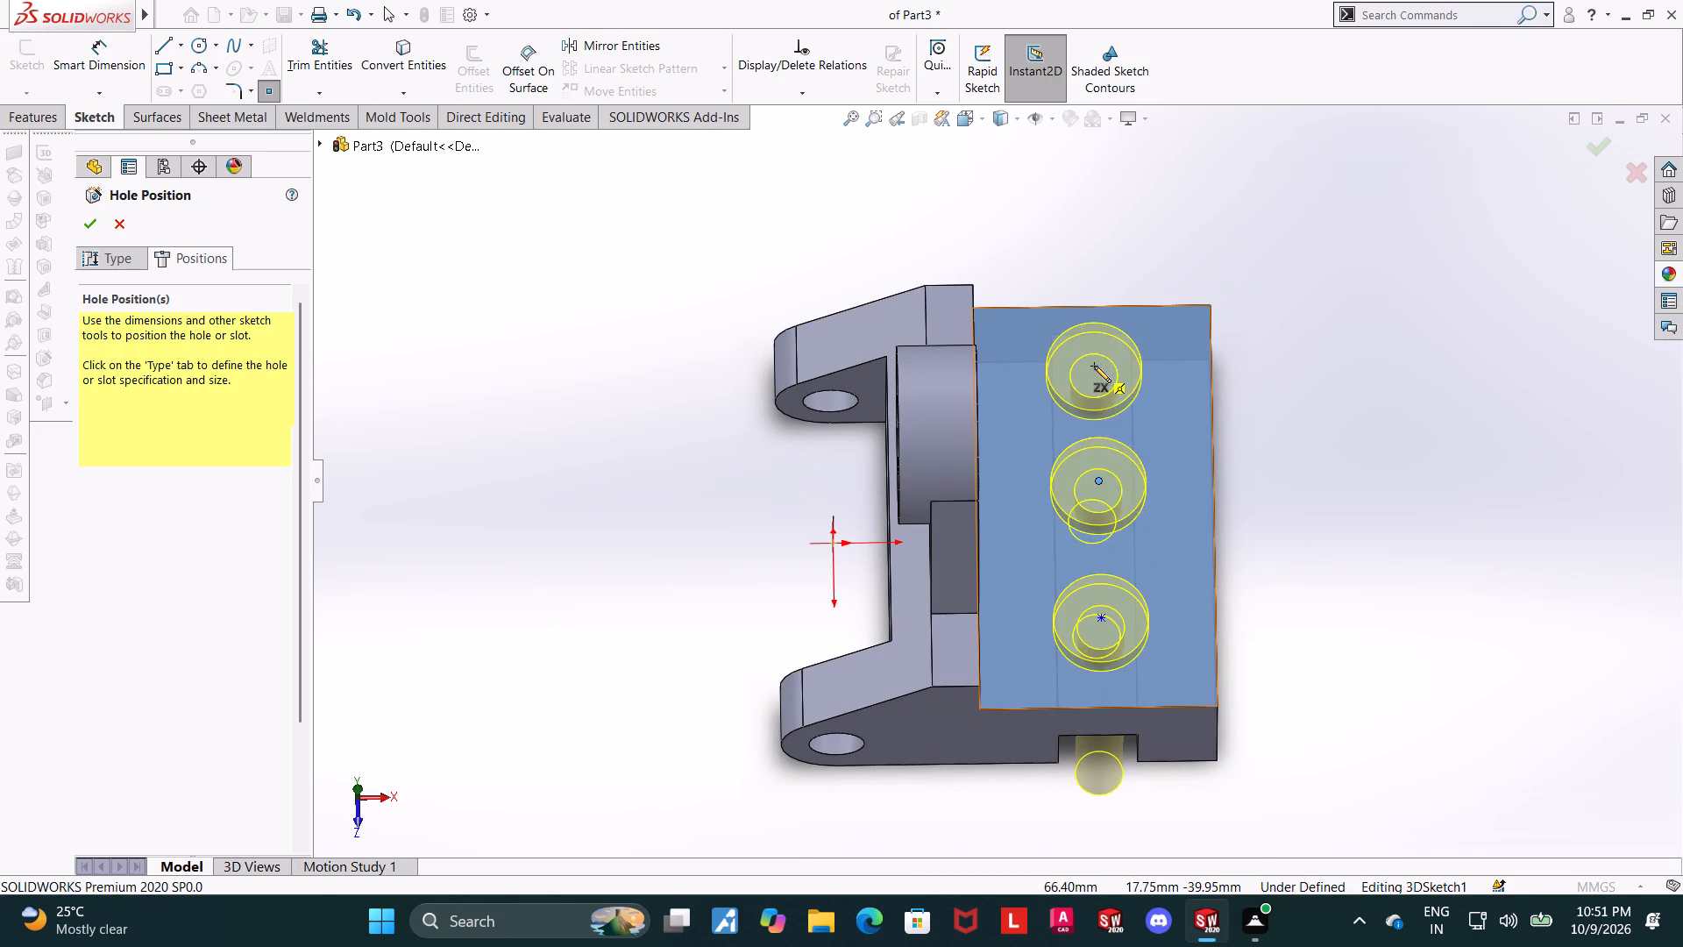
click(1094, 366)
key(Escape)
From the top view, dimension the front hole's centre 20 mm from the base's front edge.
click(968, 122)
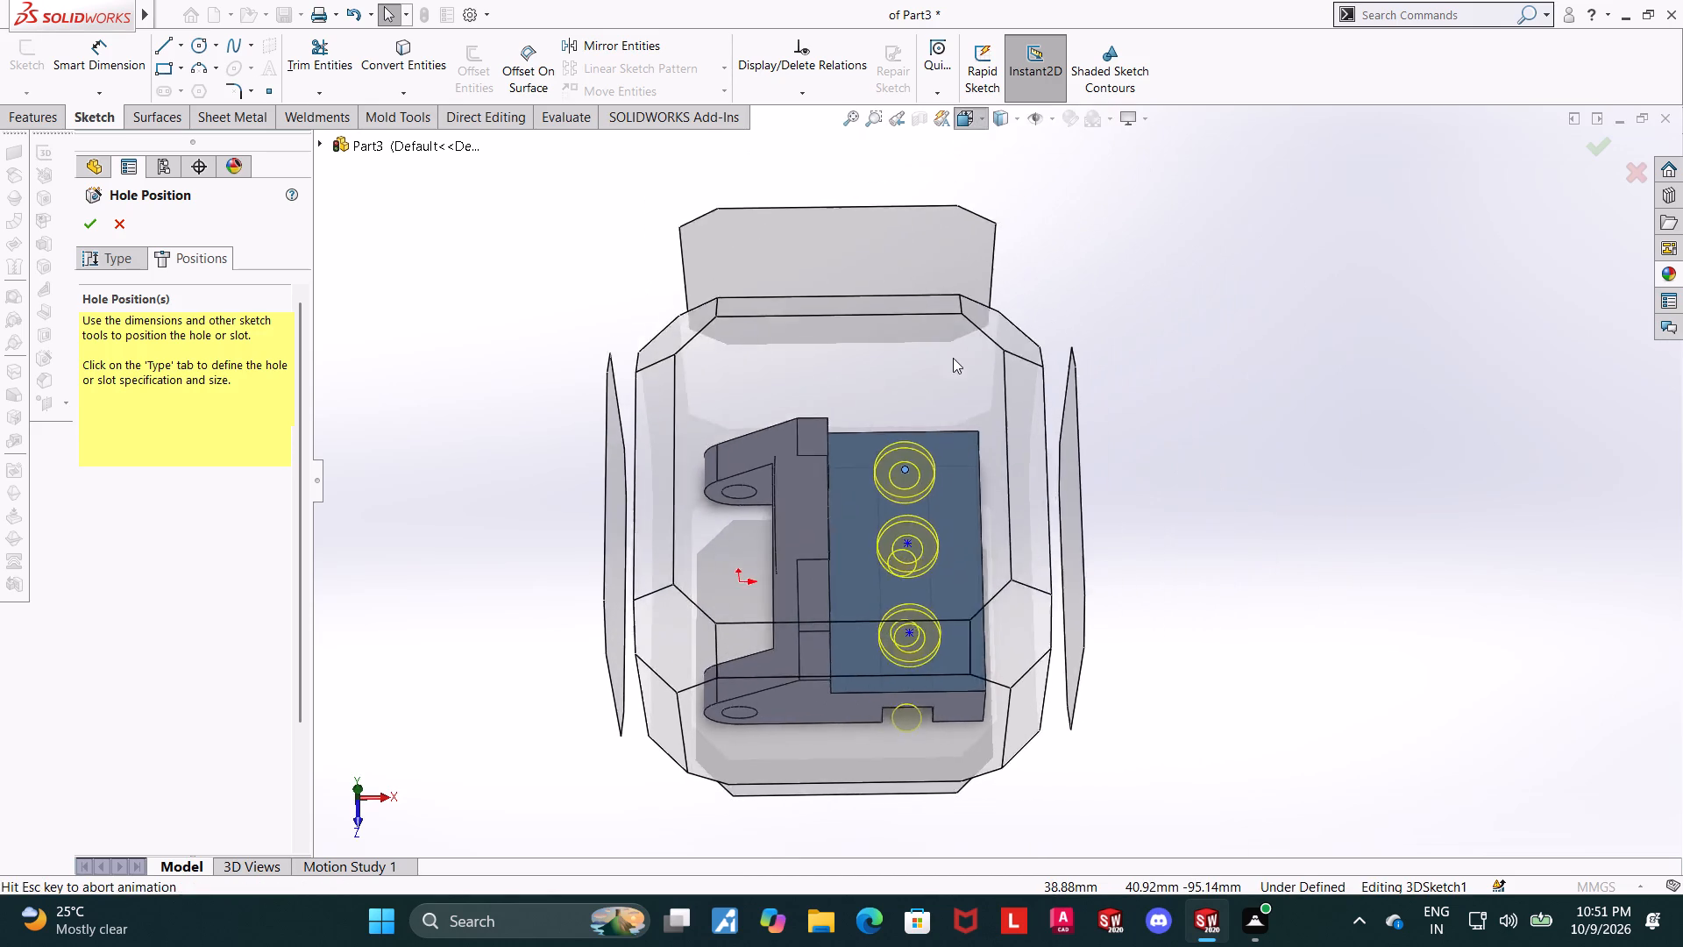
click(770, 472)
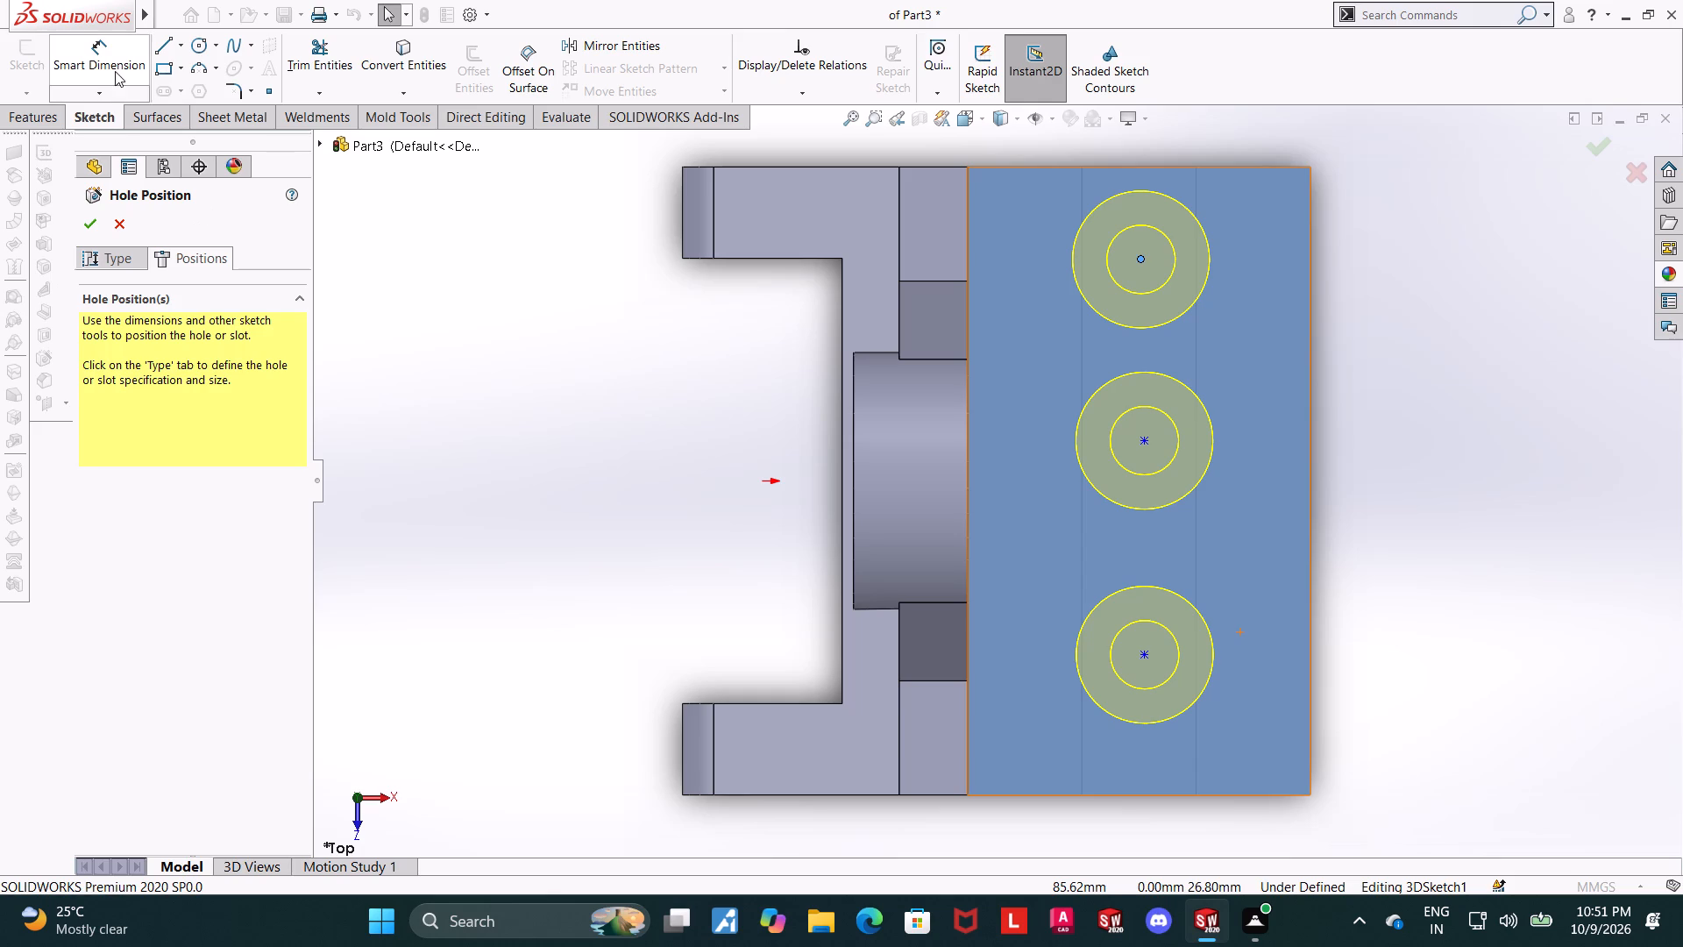
click(111, 66)
click(1146, 656)
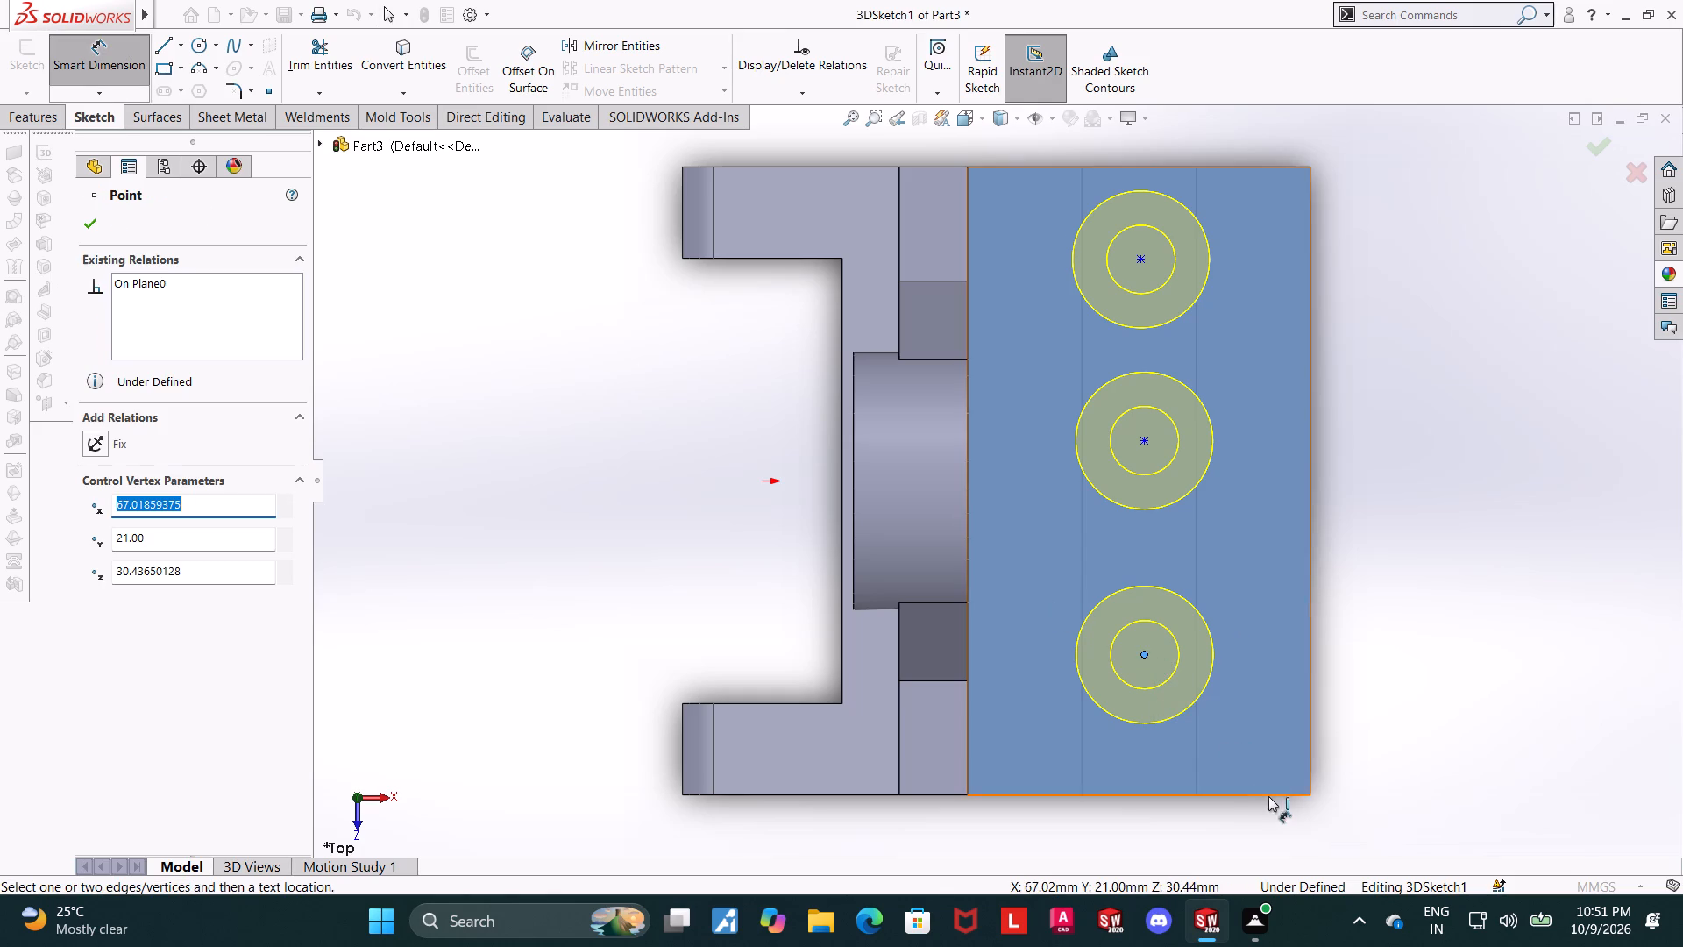
click(1263, 796)
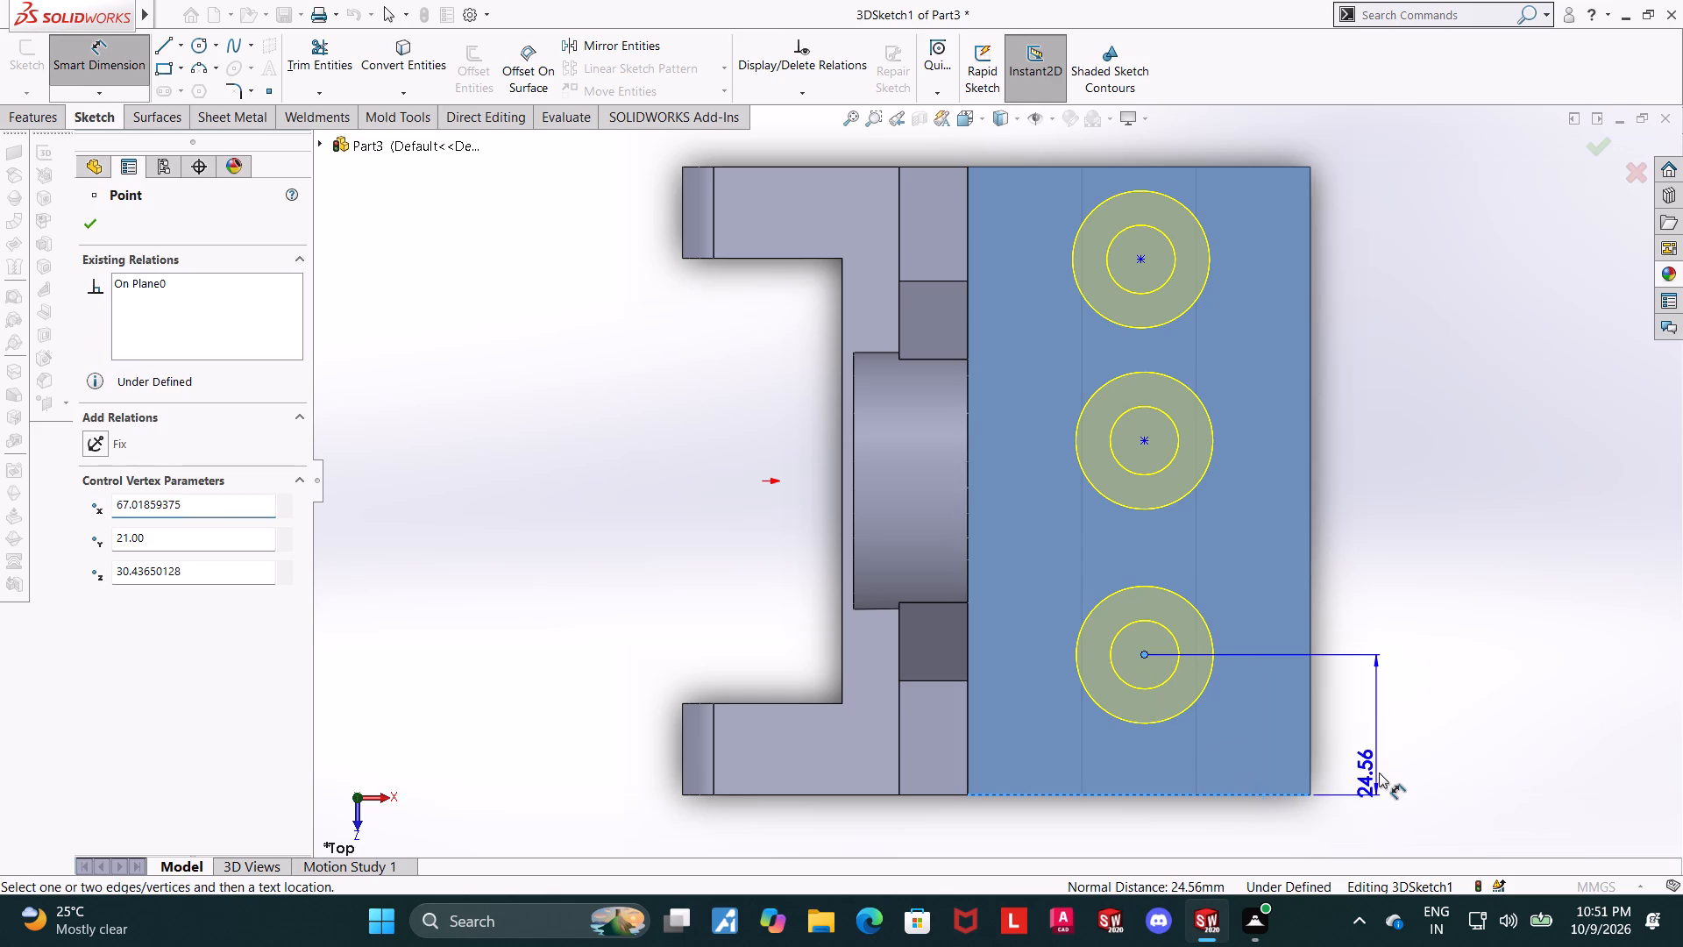
click(1379, 773)
text(20)
key(Return)
key(Escape)
key(Escape)
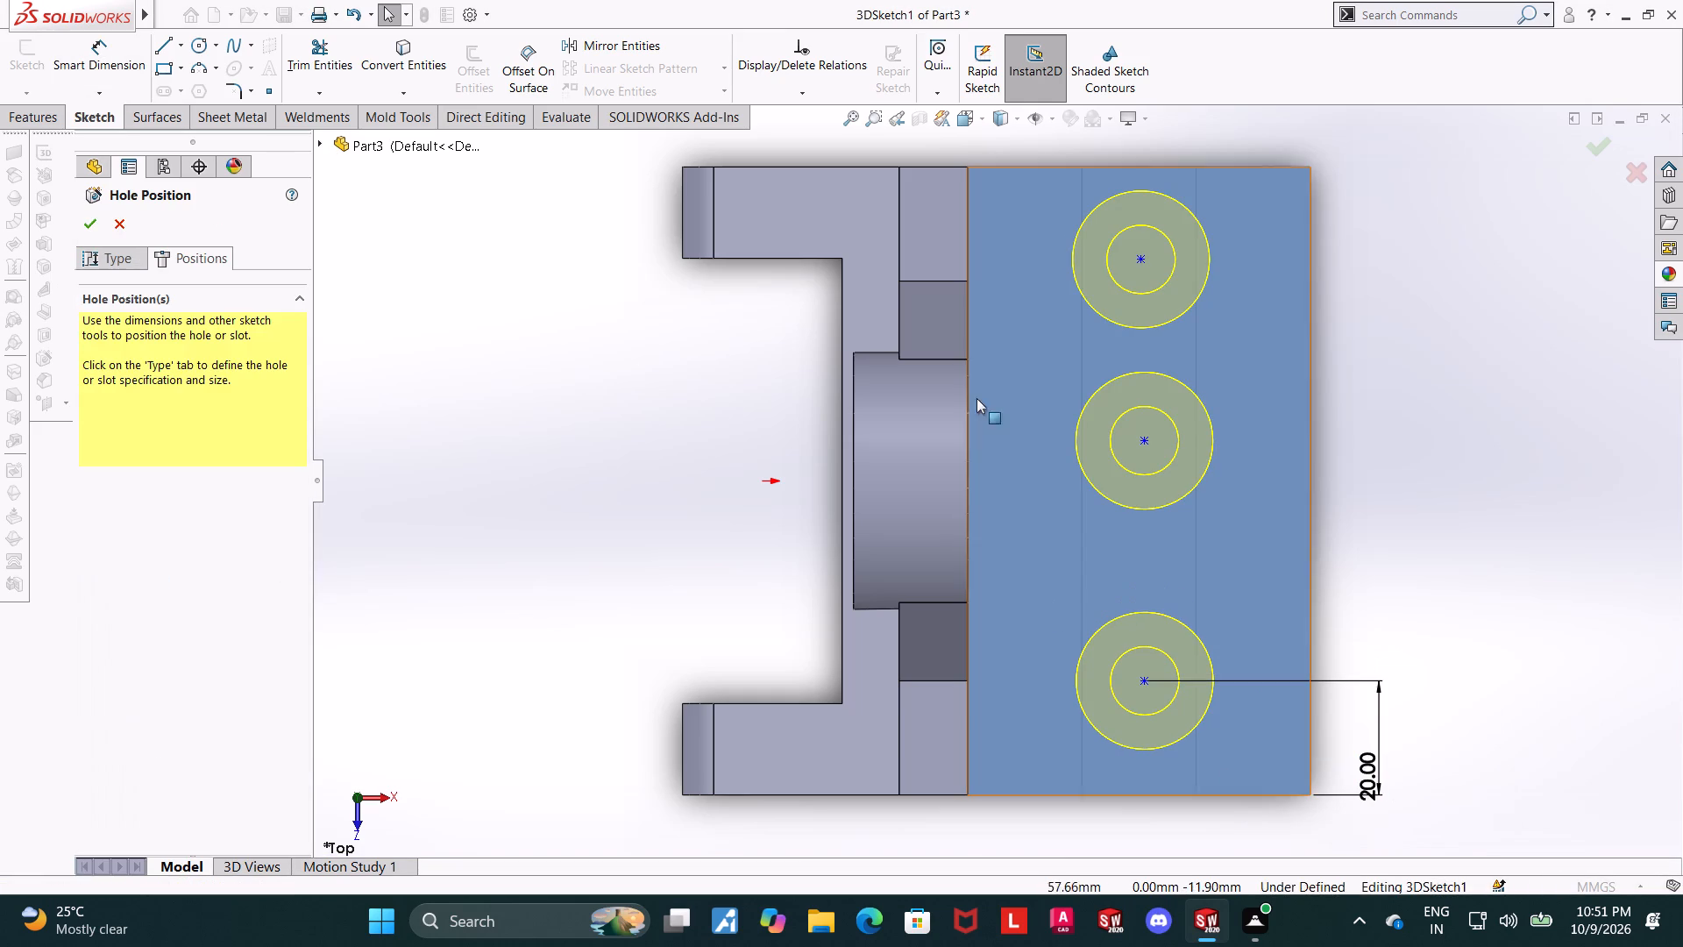
Dimension the distance between the front and middle hole centres as 35 mm.
click(103, 73)
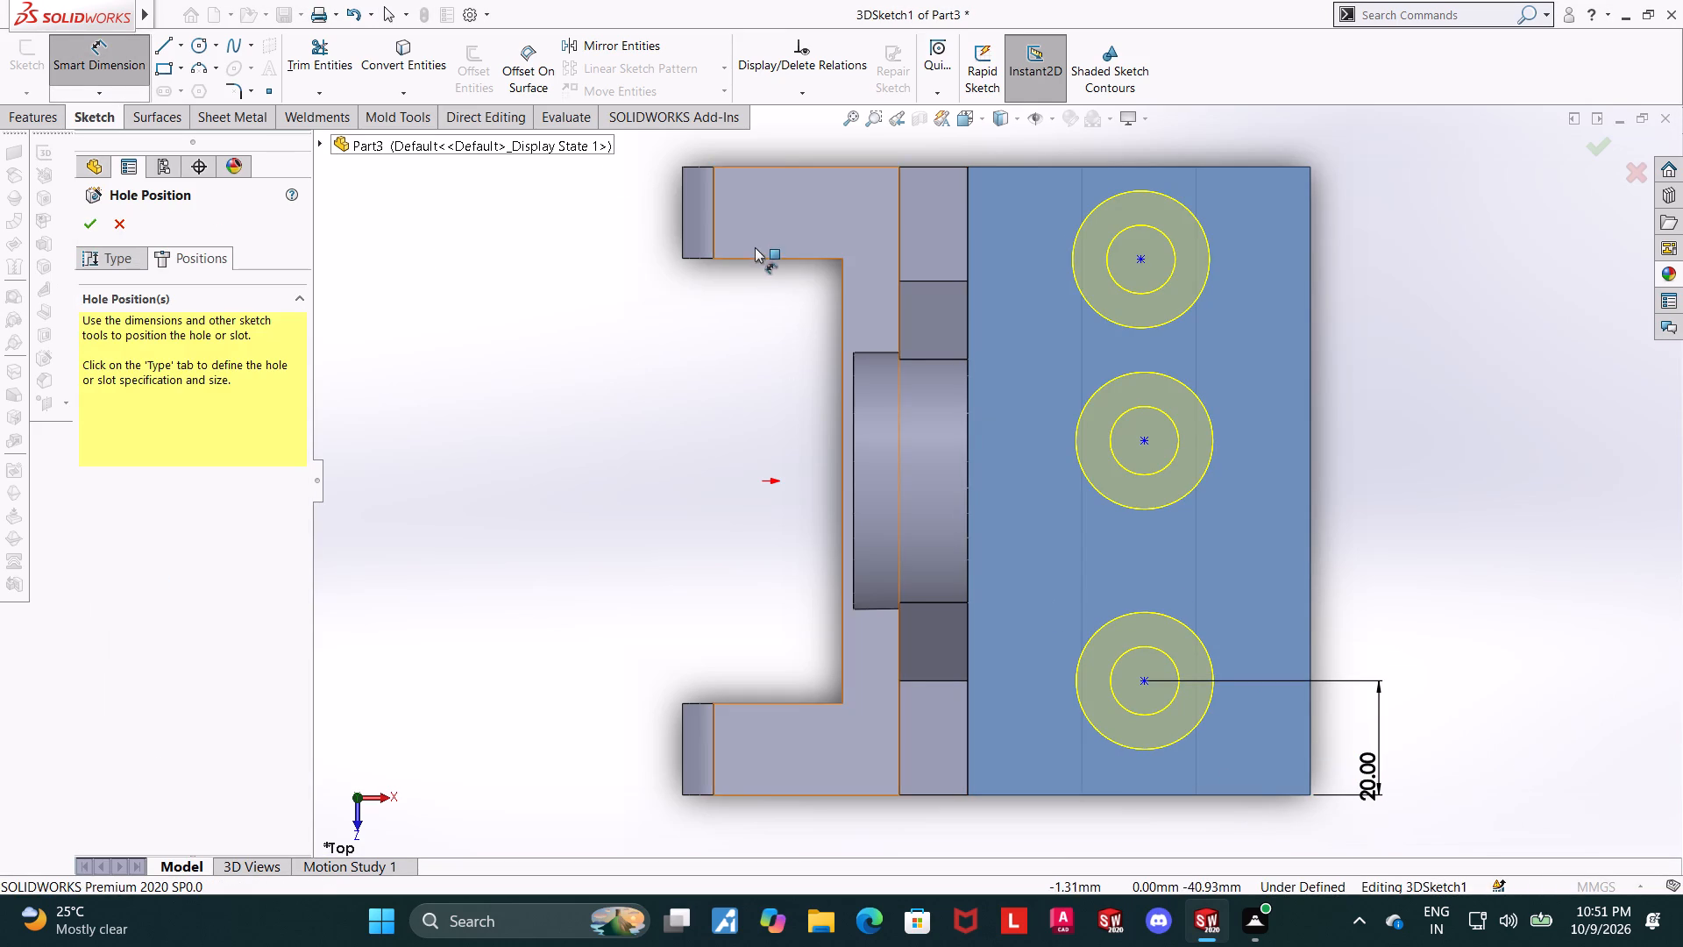
click(1144, 686)
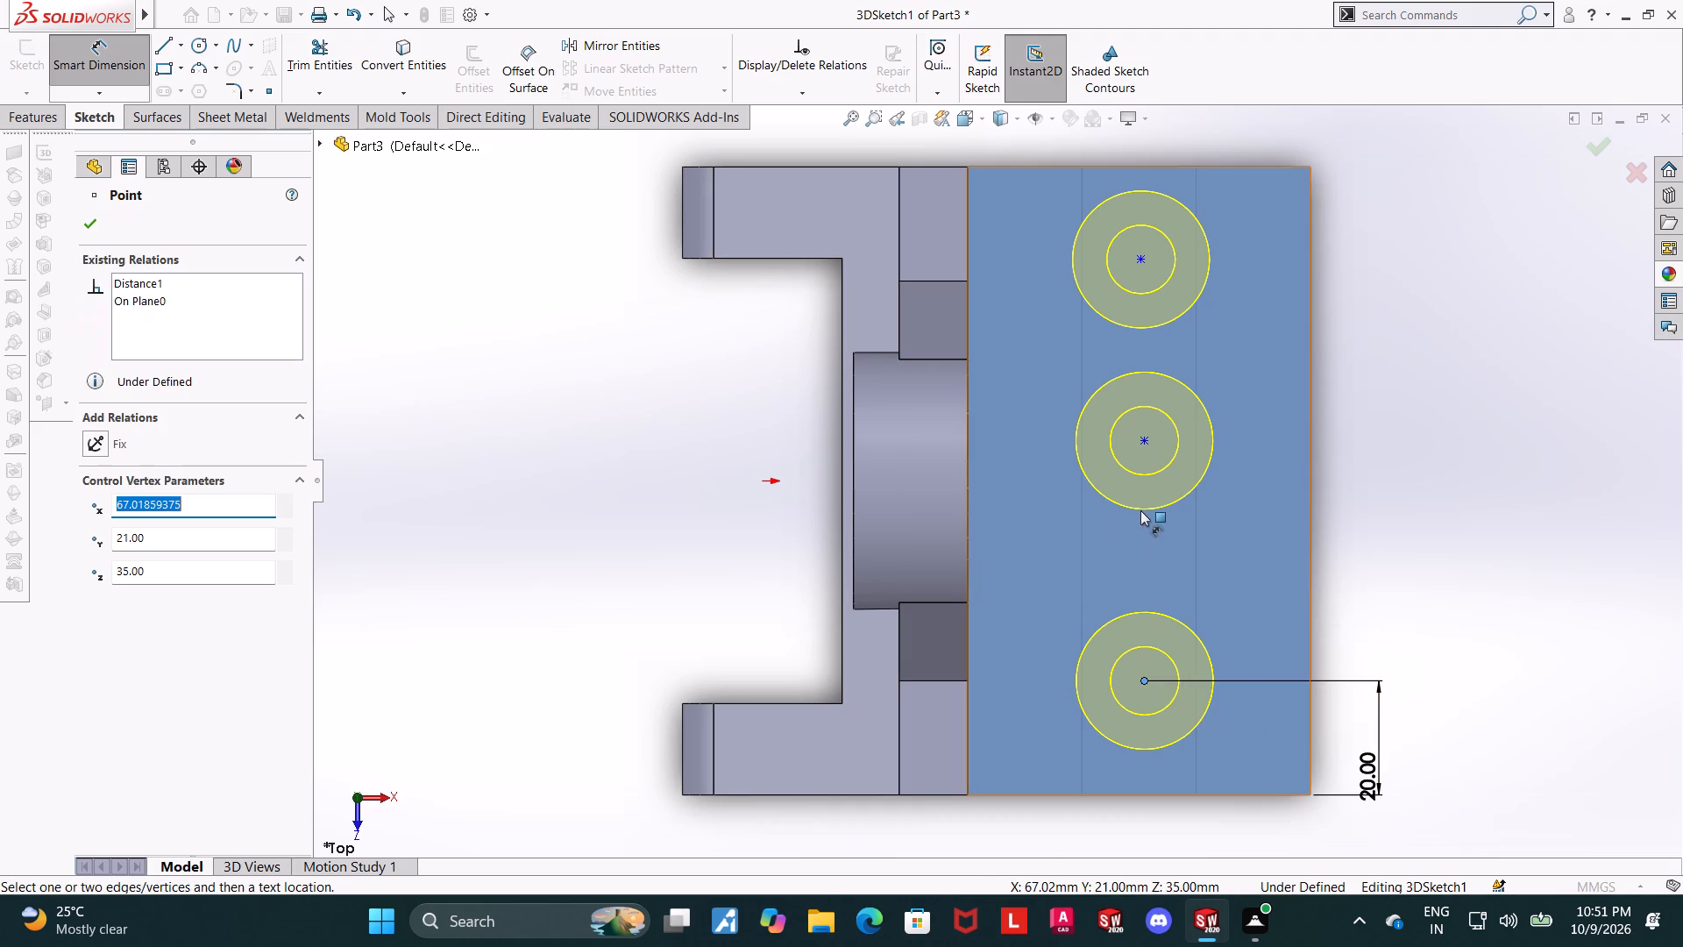
click(1143, 445)
click(1440, 516)
text(35)
key(Return)
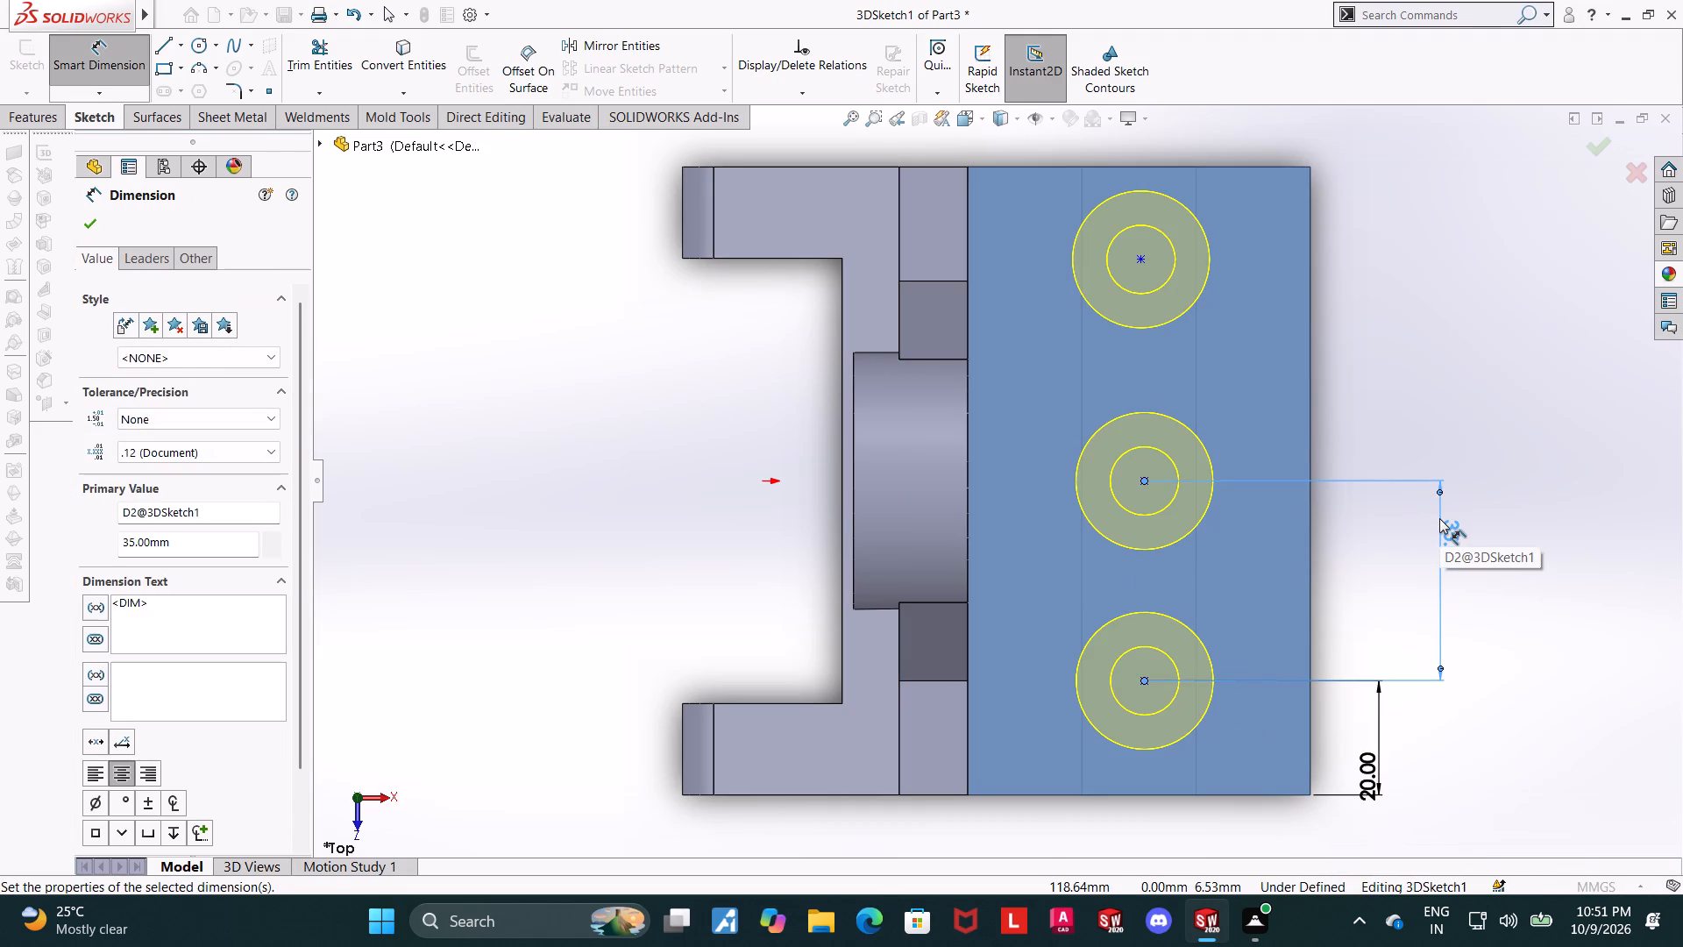
key(Escape)
Dimension the rear hole's centre 20 mm from the base's rear edge.
drag(124, 54, 132, 54)
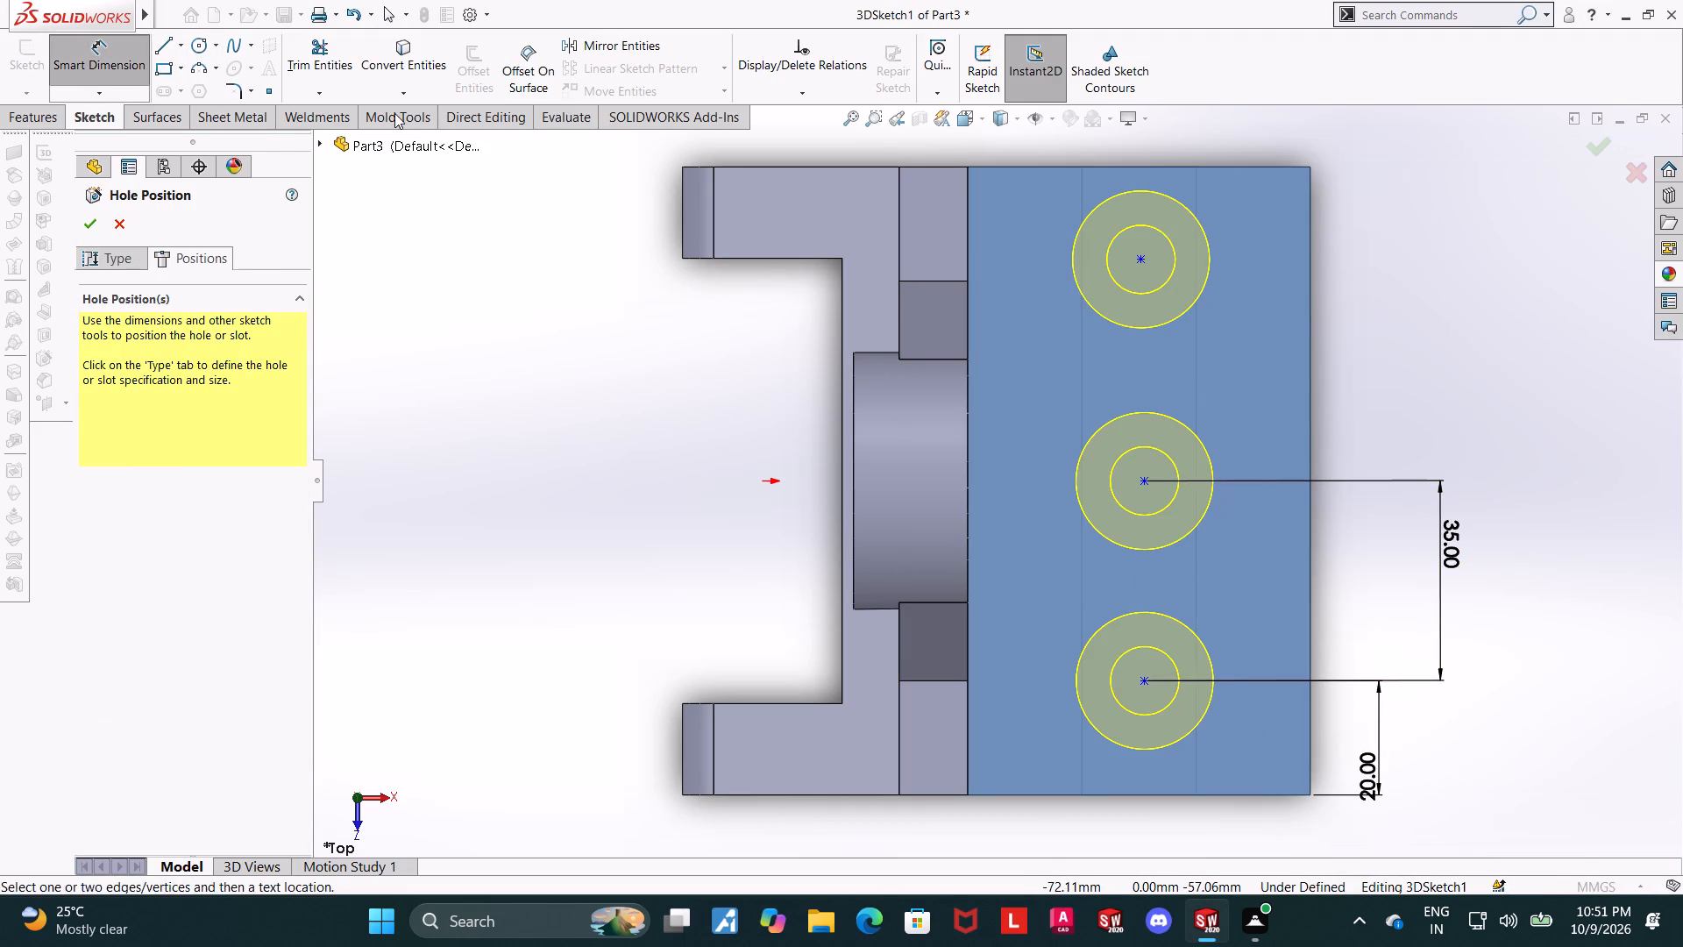
click(1140, 264)
click(1183, 163)
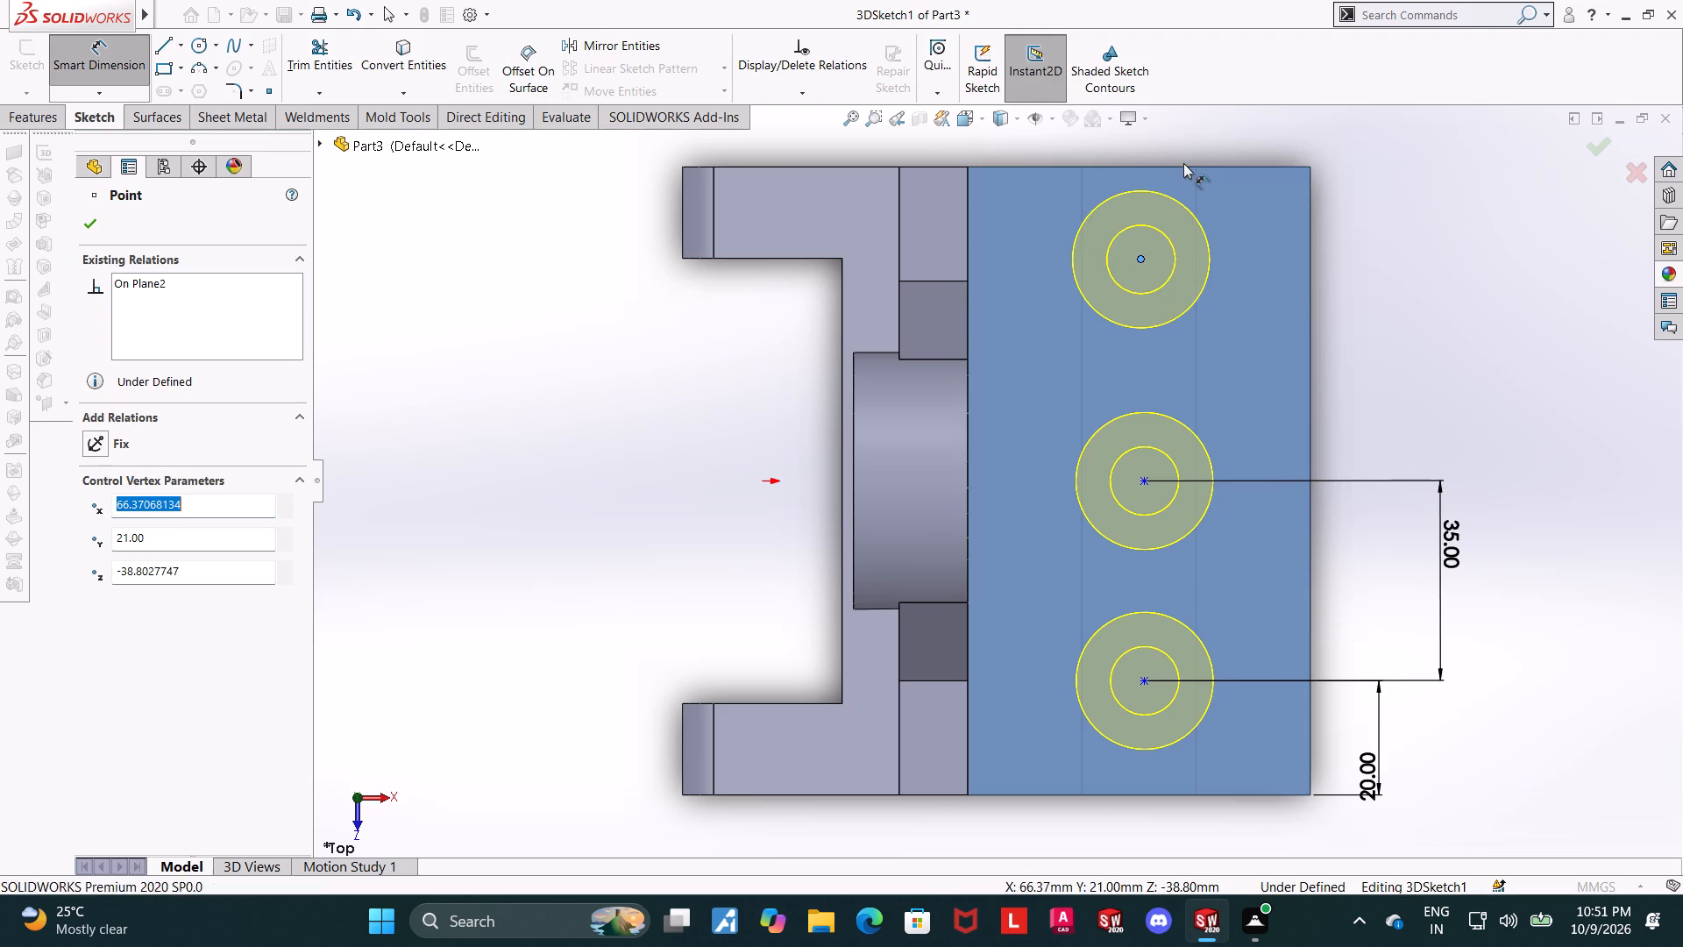
click(1183, 169)
click(1421, 208)
text(20)
key(Return)
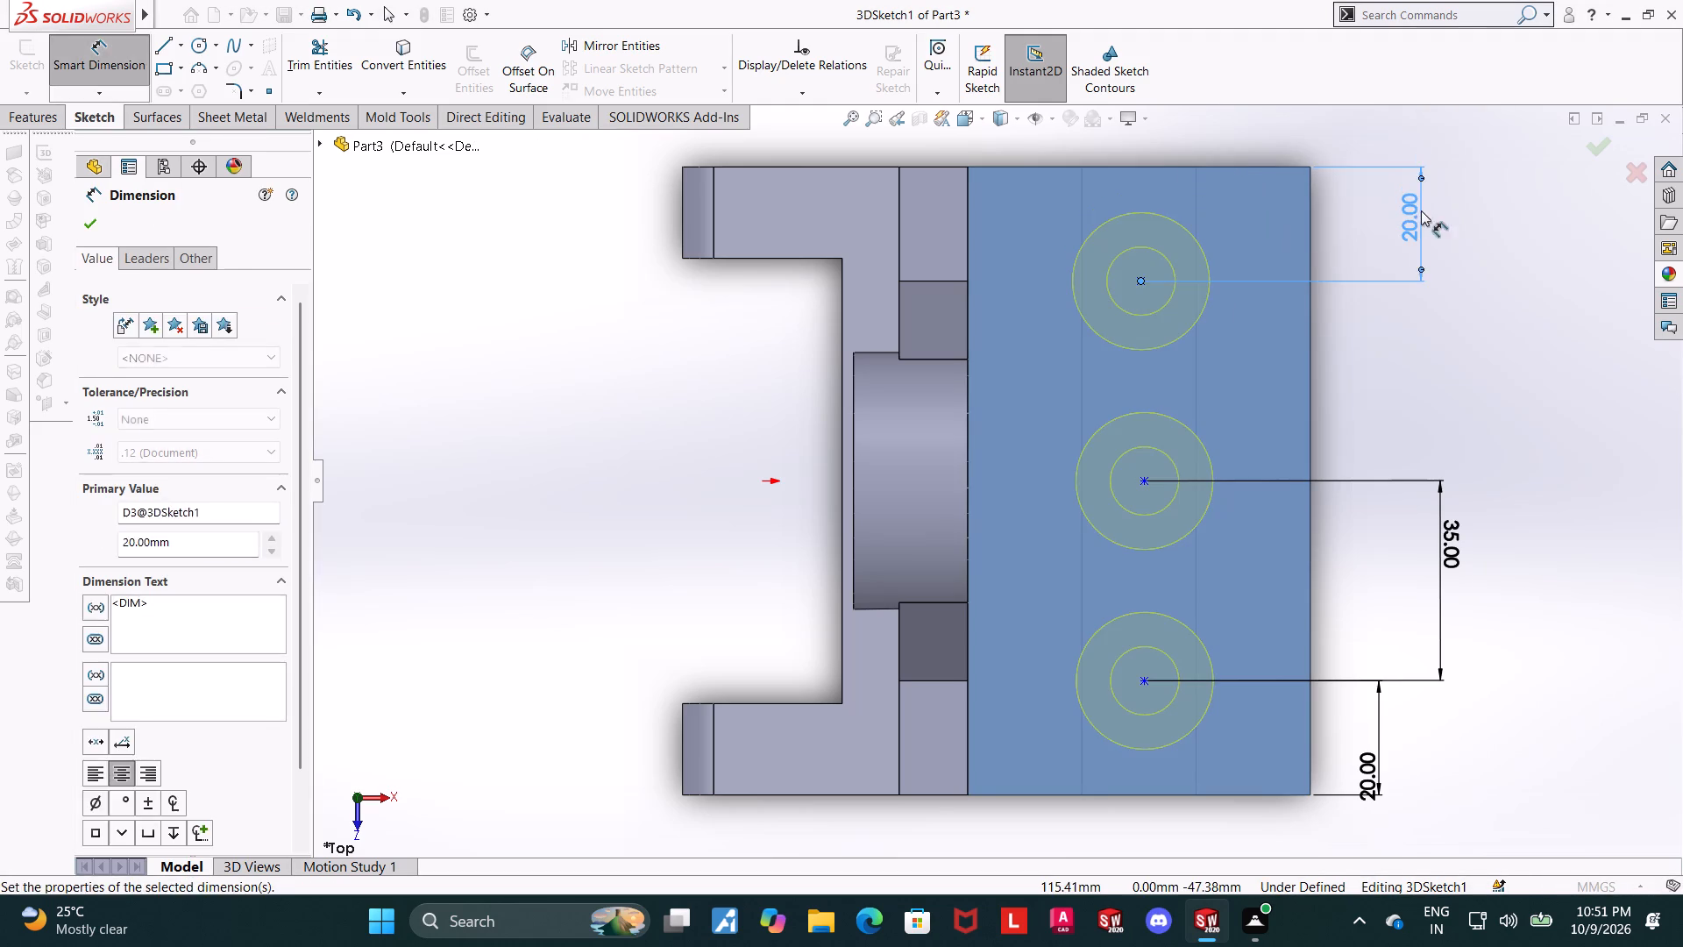
key(Escape)
key(Escape)
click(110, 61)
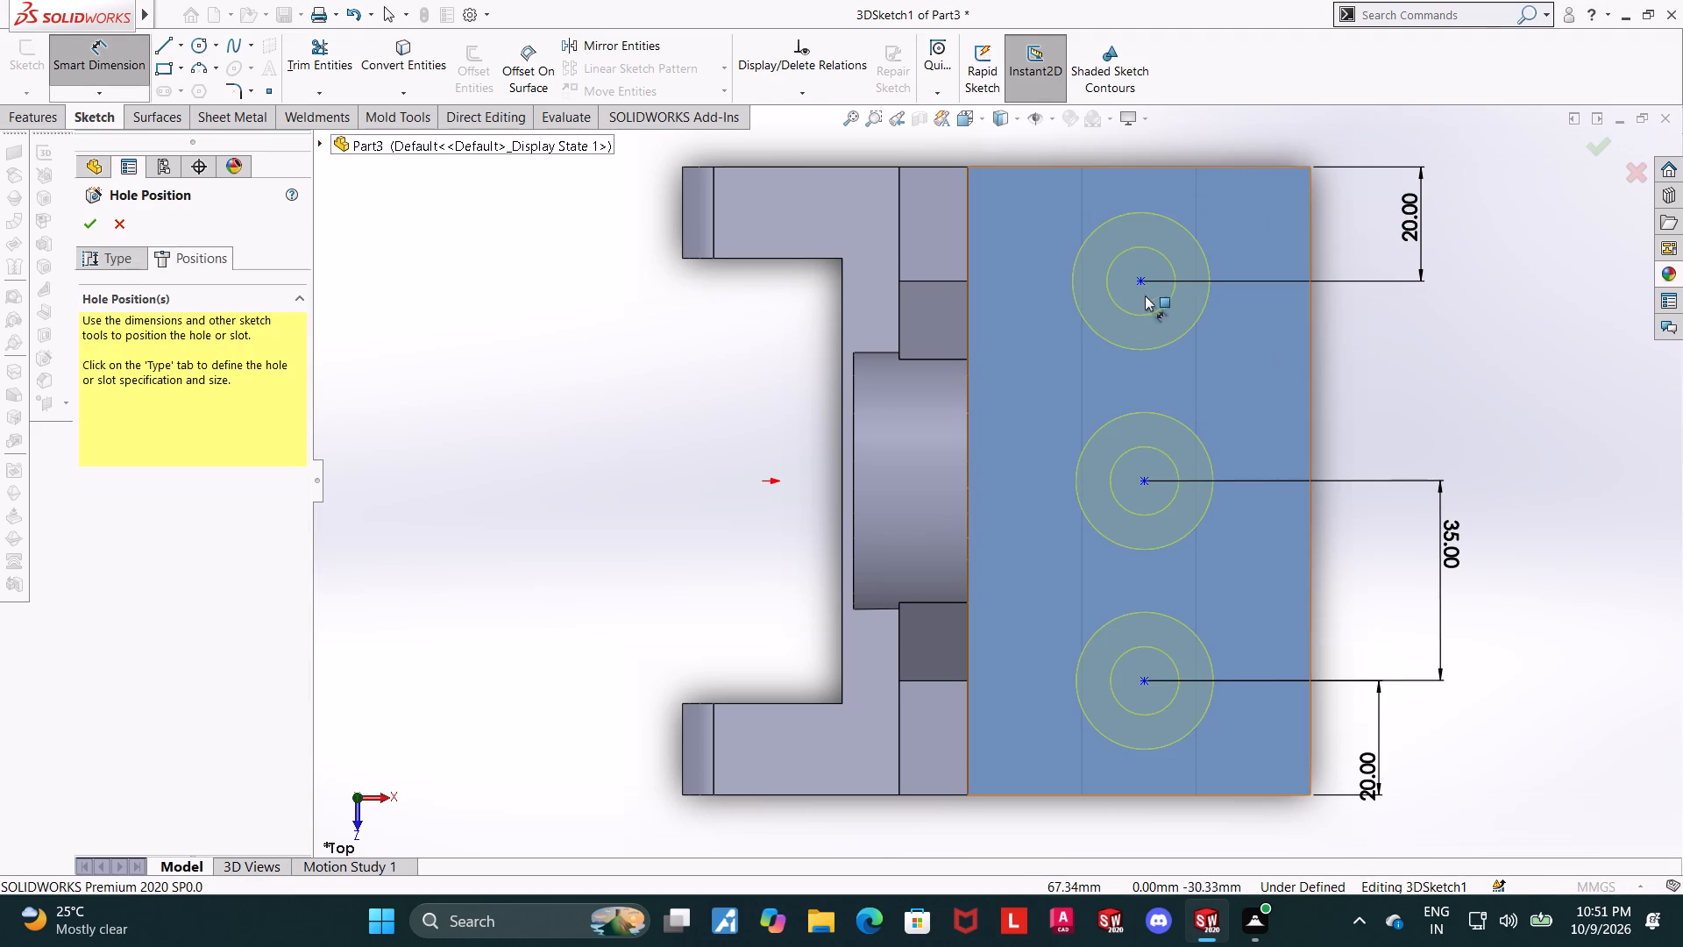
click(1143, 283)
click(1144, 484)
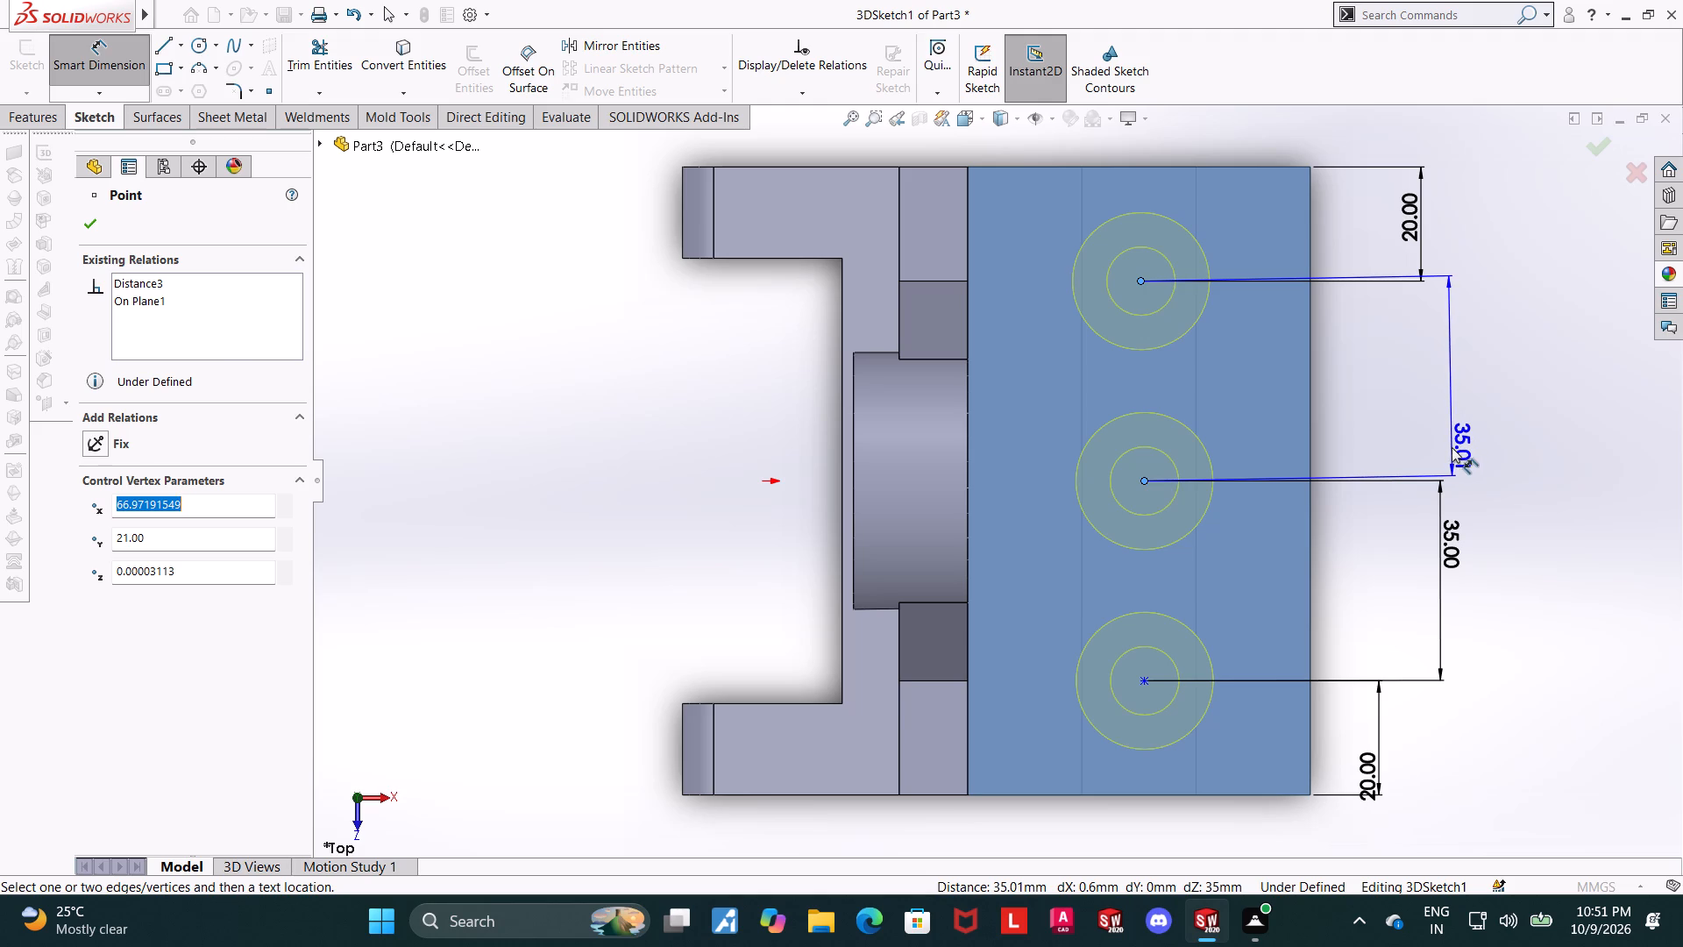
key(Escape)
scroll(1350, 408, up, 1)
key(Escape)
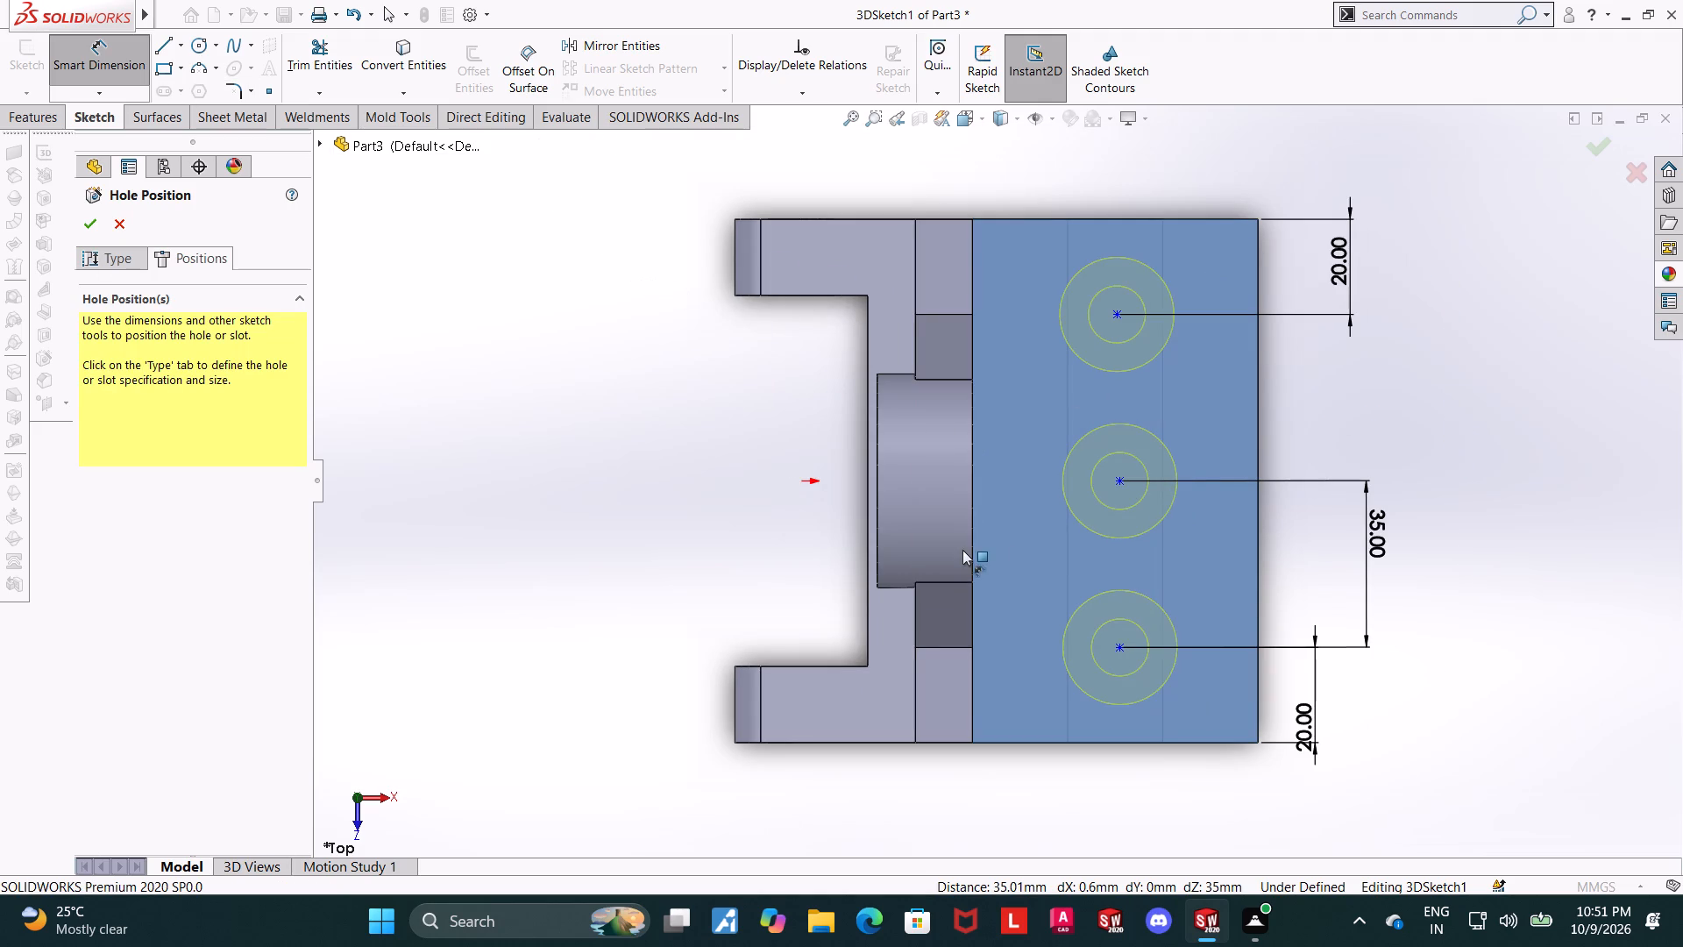
Dimension the front hole's centre 30 mm from the top face's edge on the upright side.
click(1117, 652)
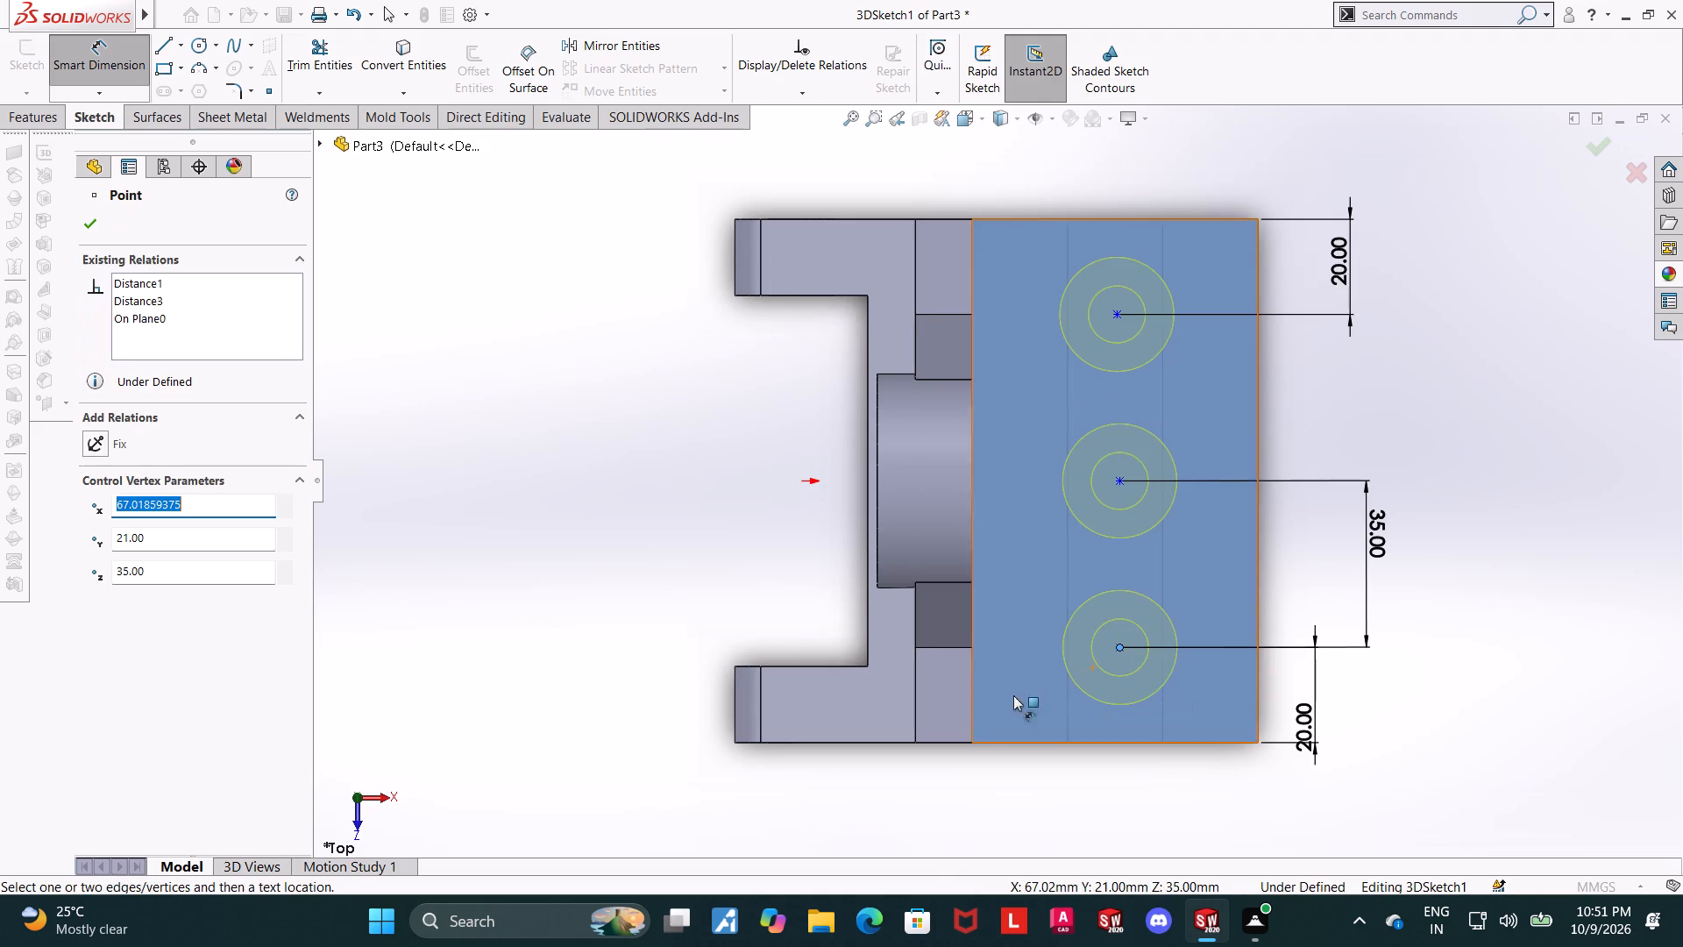
click(971, 699)
click(999, 773)
text(30)
key(Return)
key(Escape)
key(Escape)
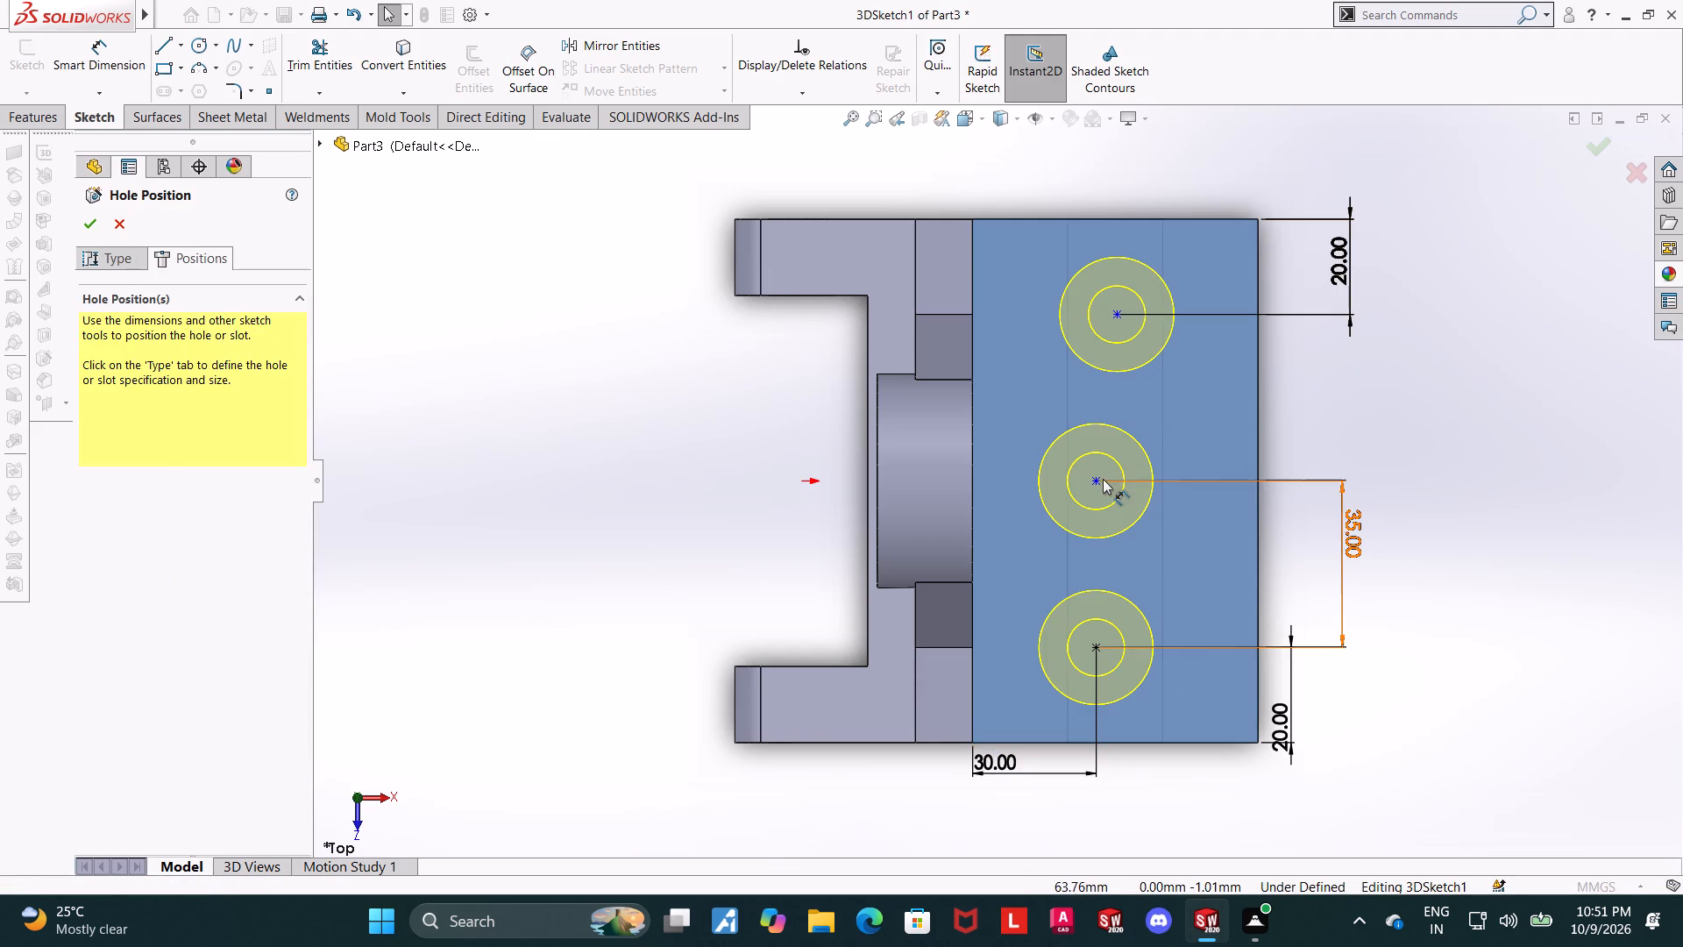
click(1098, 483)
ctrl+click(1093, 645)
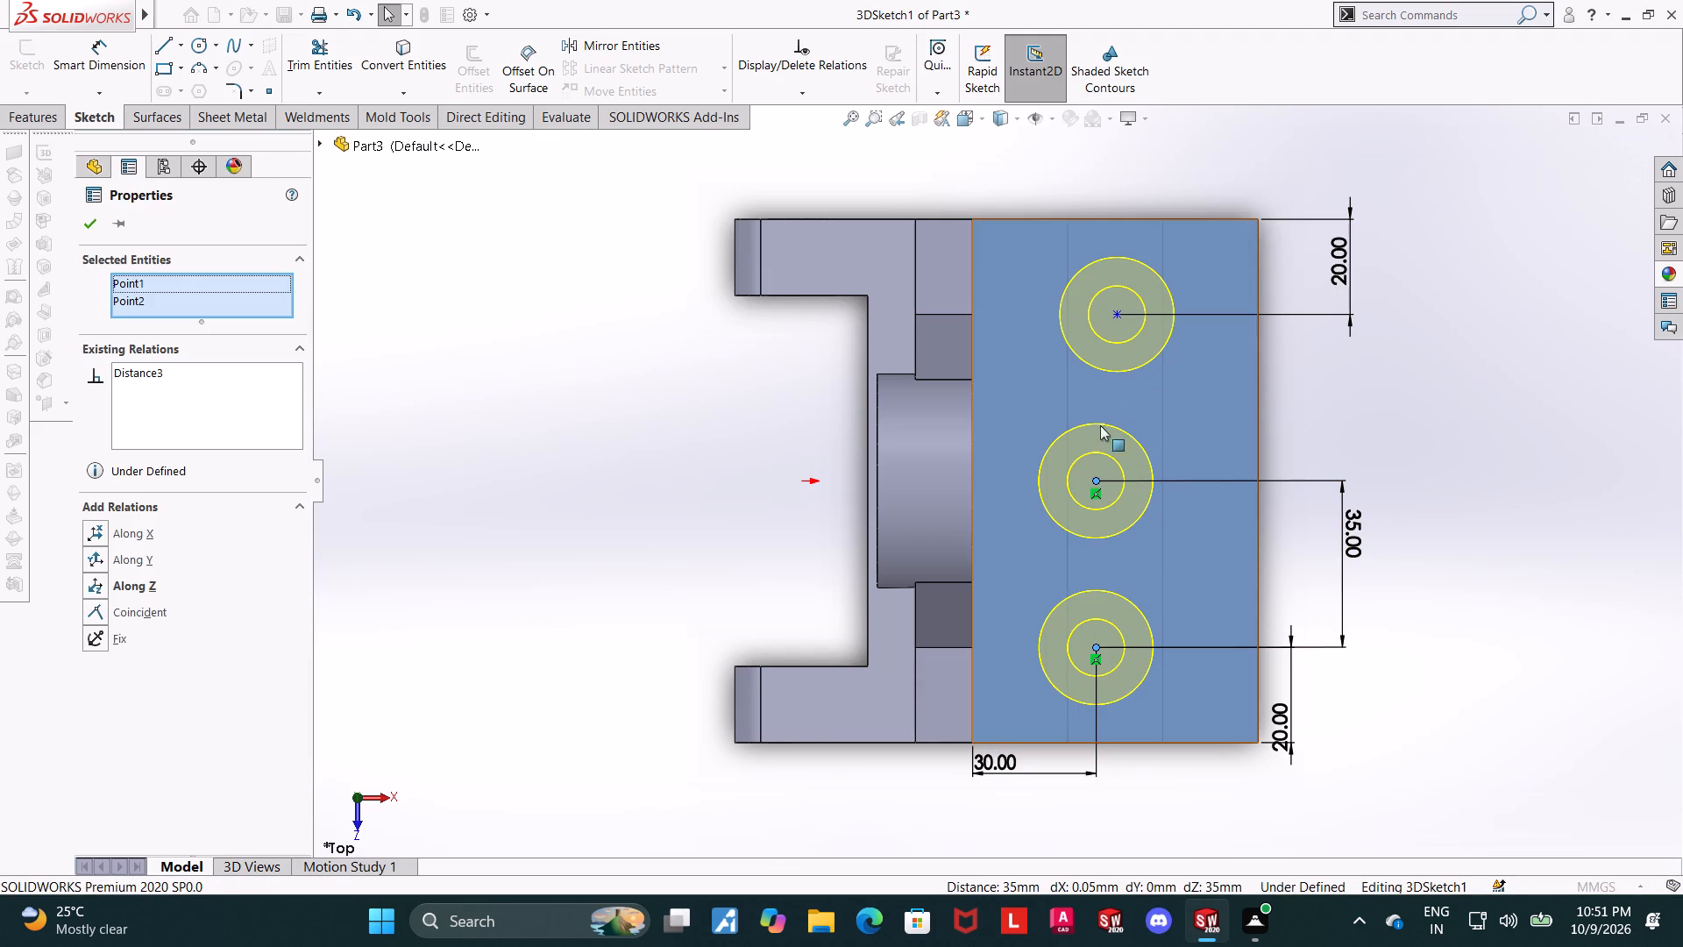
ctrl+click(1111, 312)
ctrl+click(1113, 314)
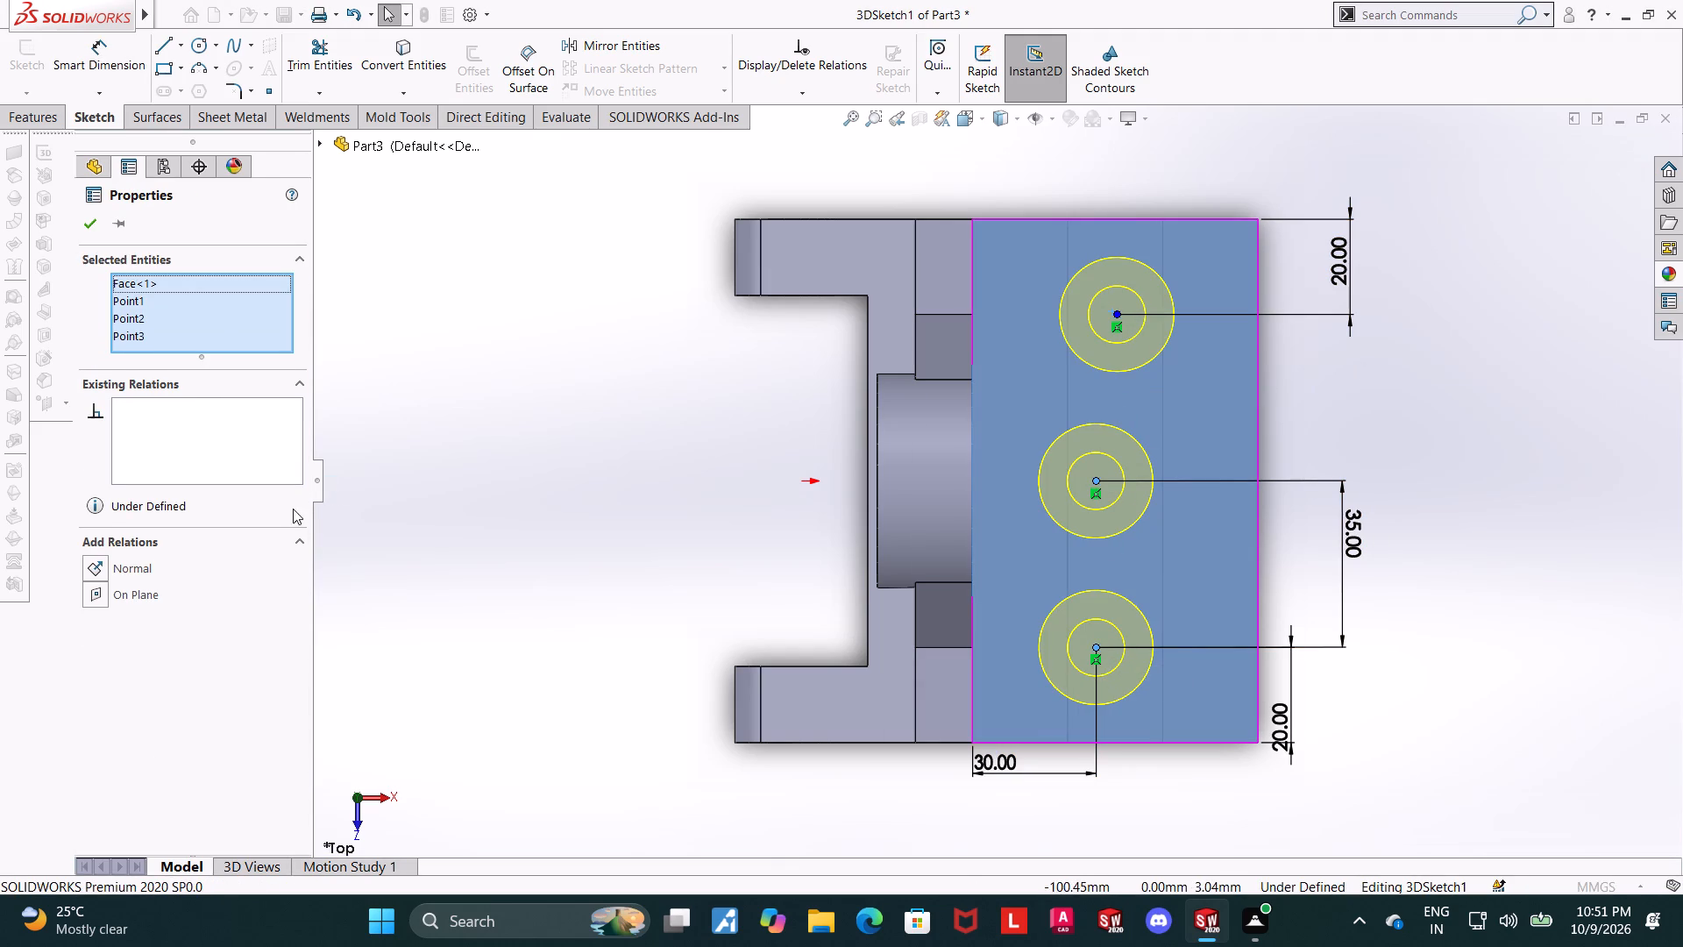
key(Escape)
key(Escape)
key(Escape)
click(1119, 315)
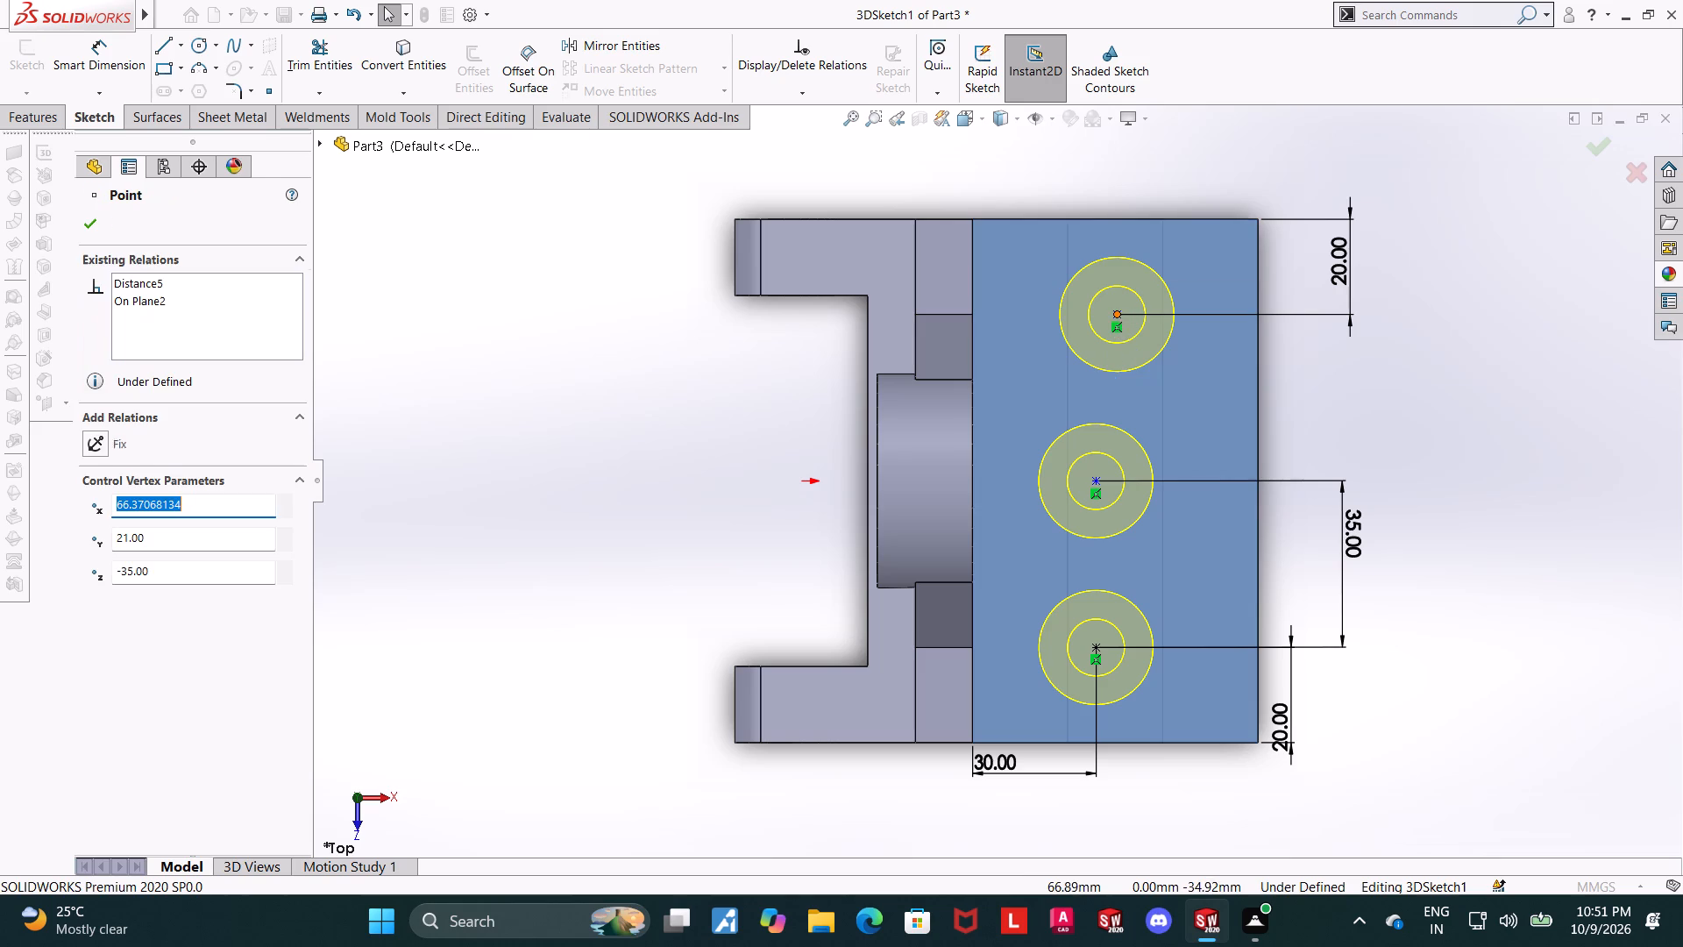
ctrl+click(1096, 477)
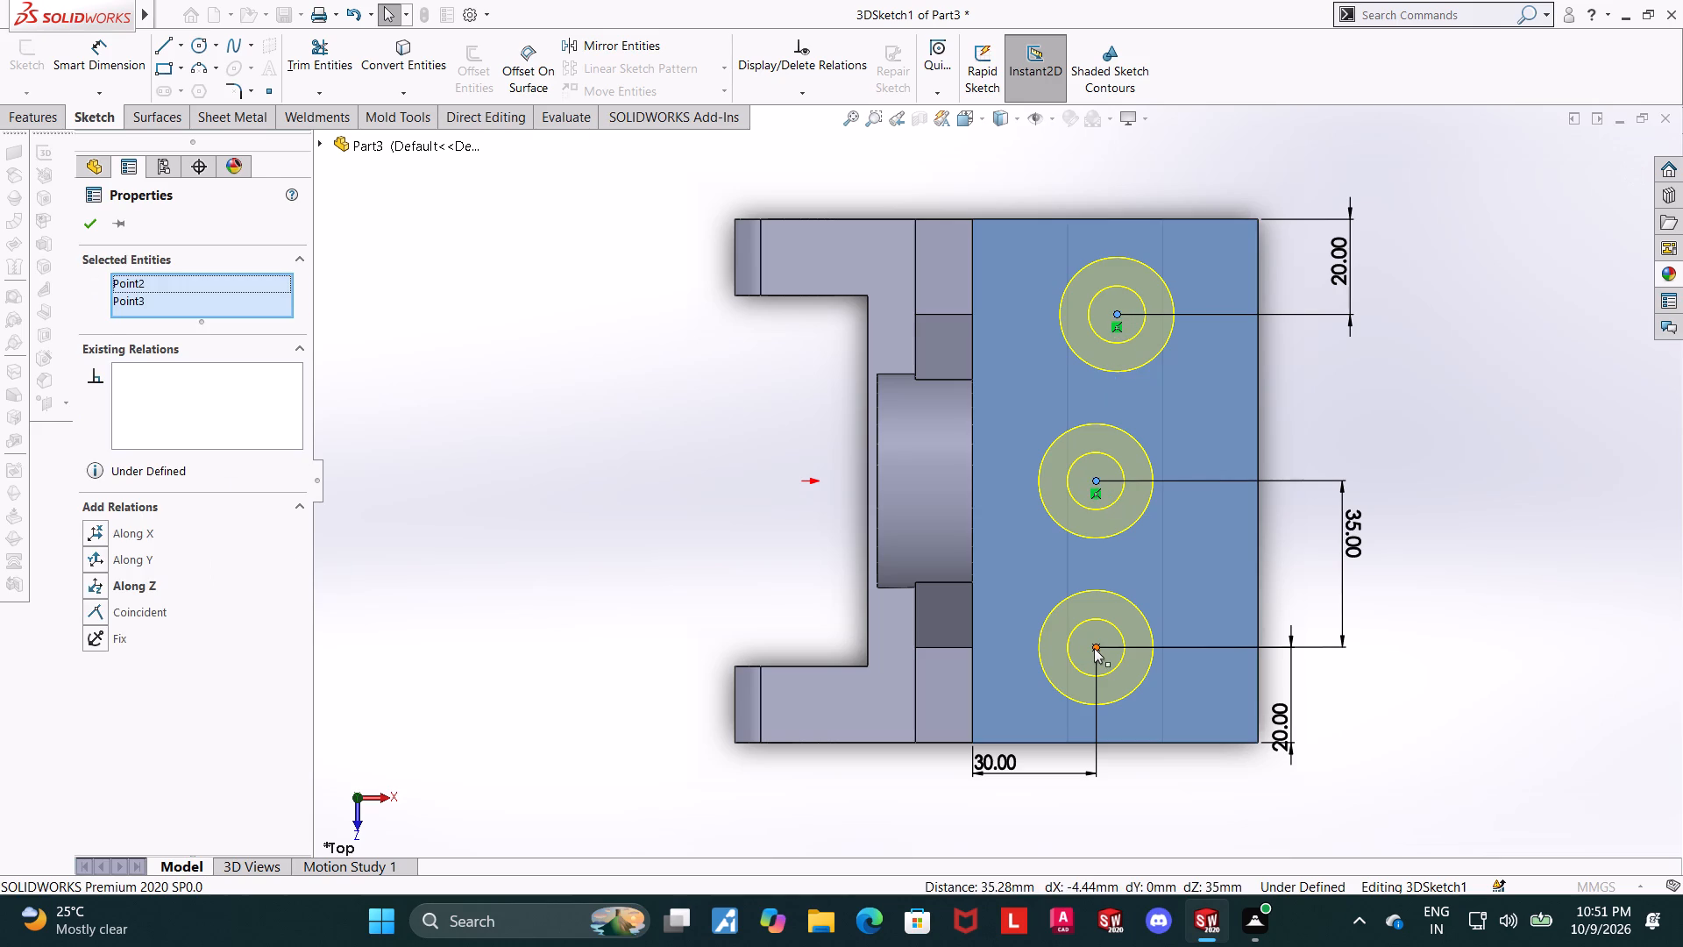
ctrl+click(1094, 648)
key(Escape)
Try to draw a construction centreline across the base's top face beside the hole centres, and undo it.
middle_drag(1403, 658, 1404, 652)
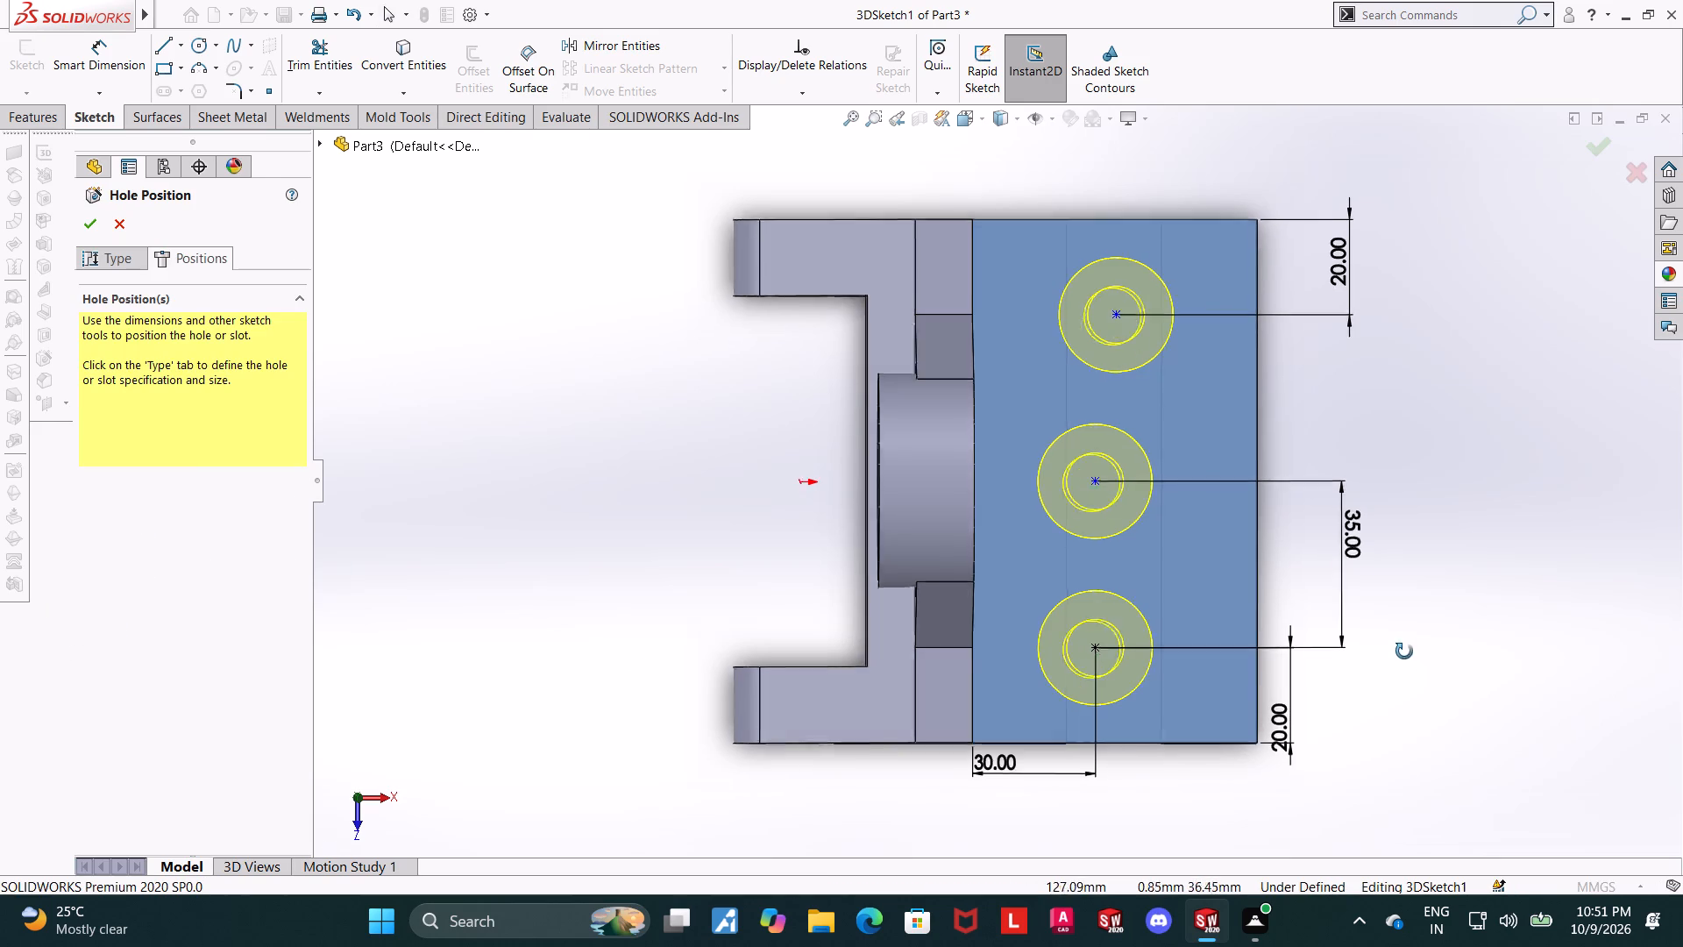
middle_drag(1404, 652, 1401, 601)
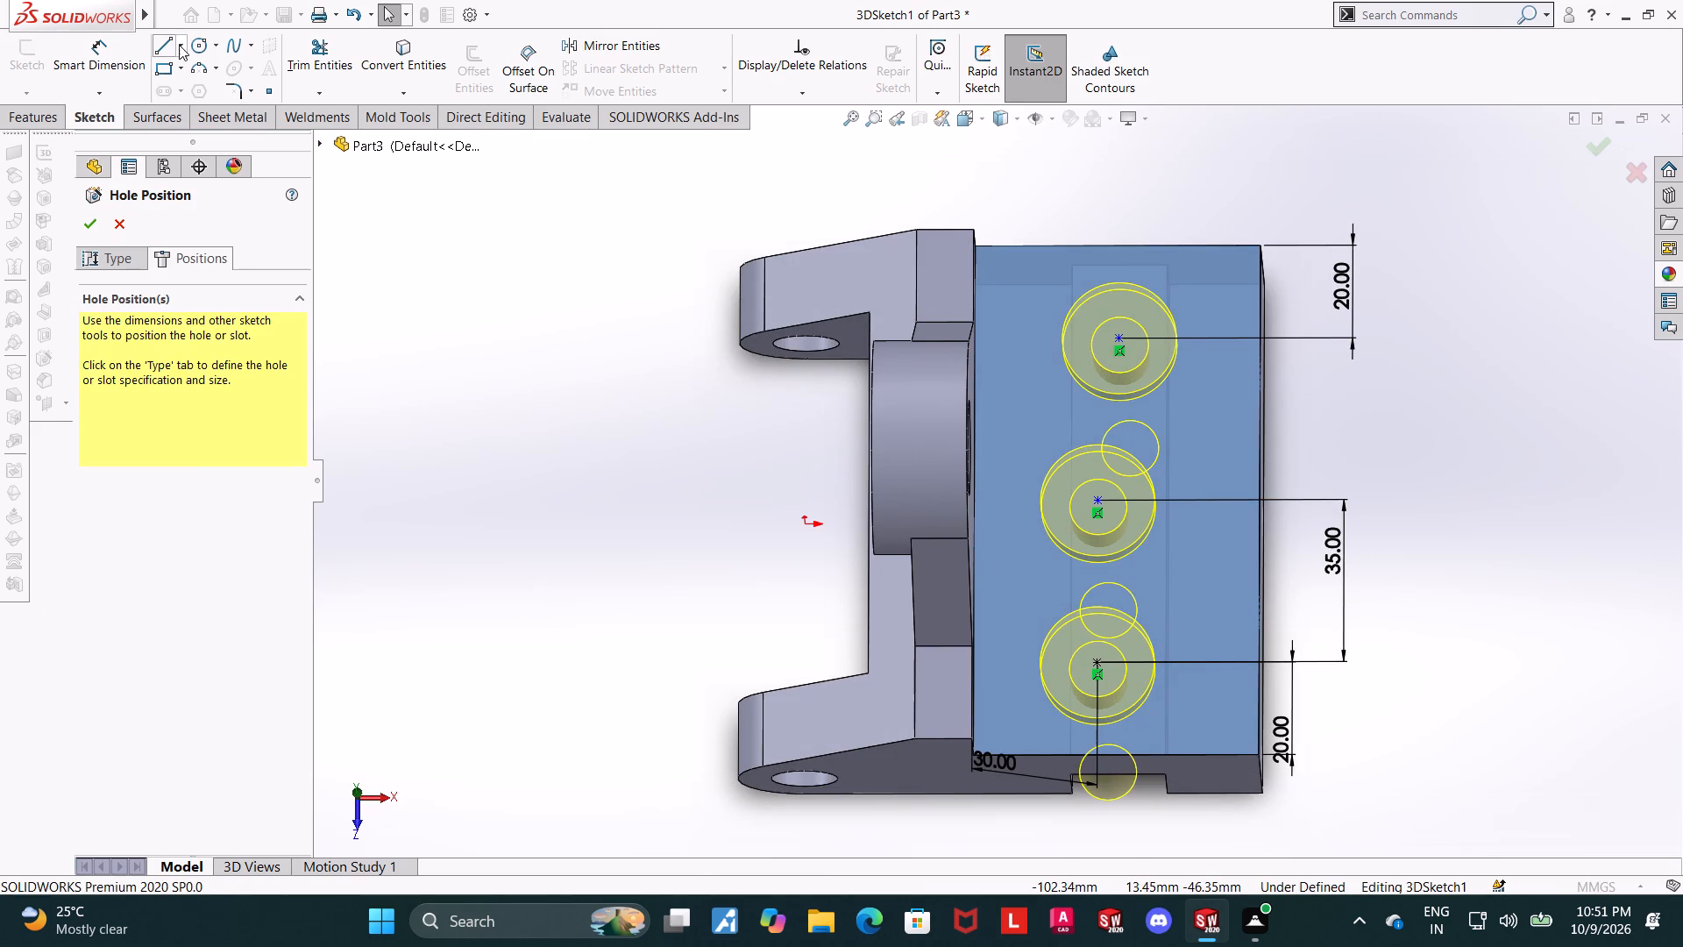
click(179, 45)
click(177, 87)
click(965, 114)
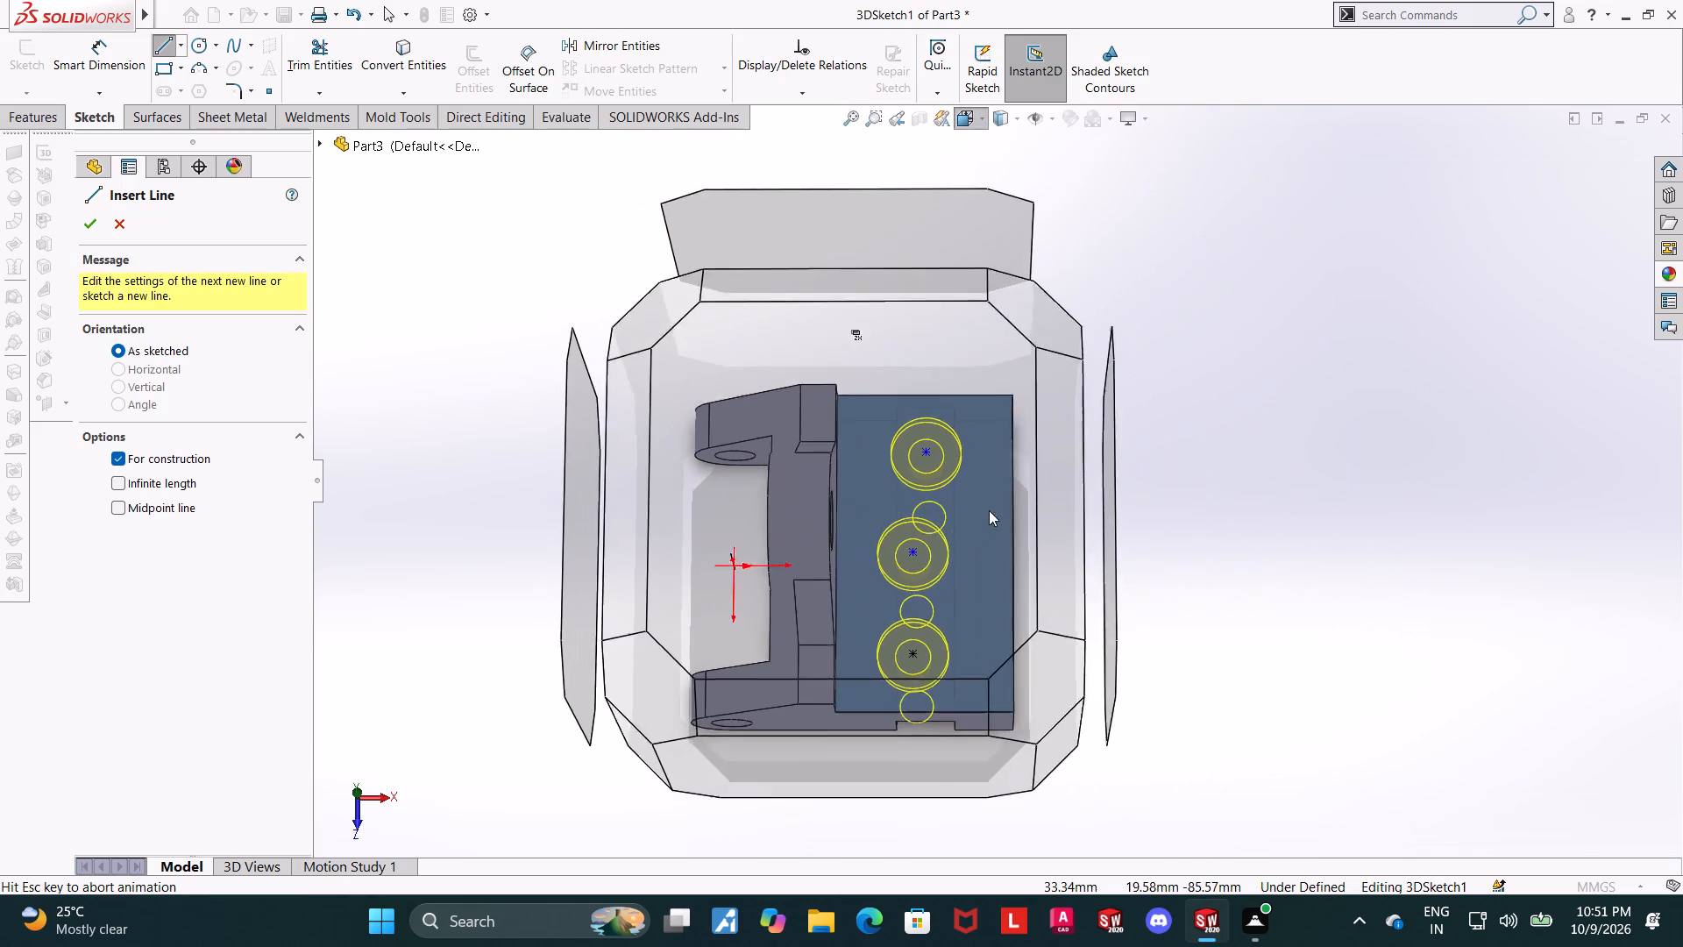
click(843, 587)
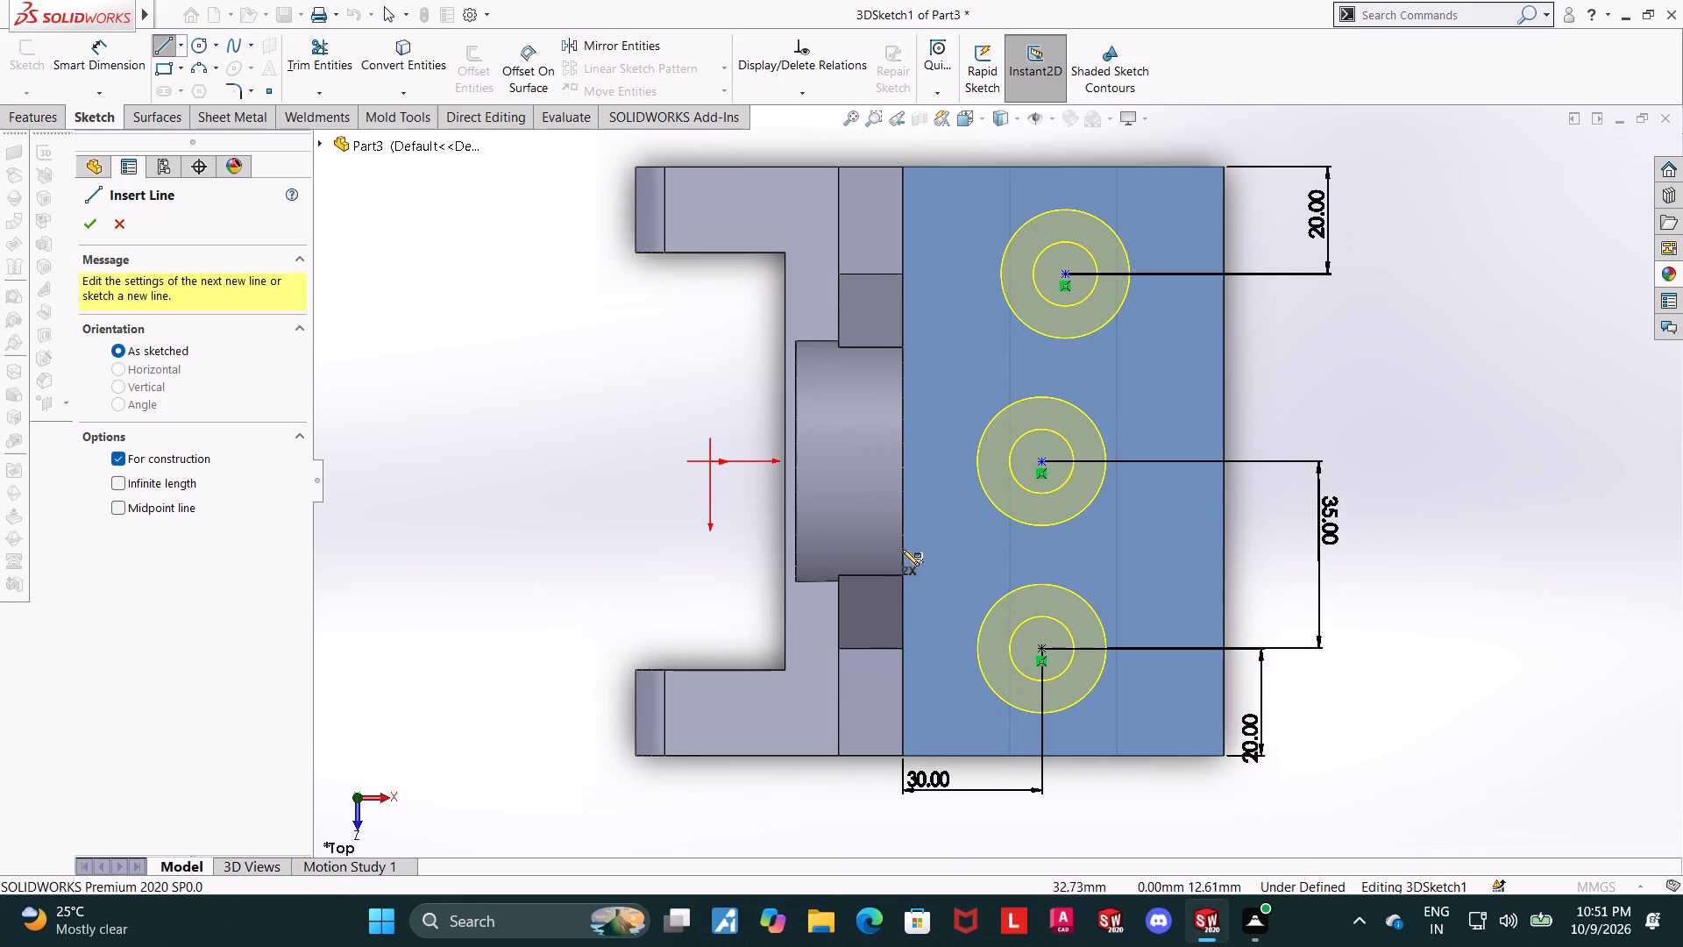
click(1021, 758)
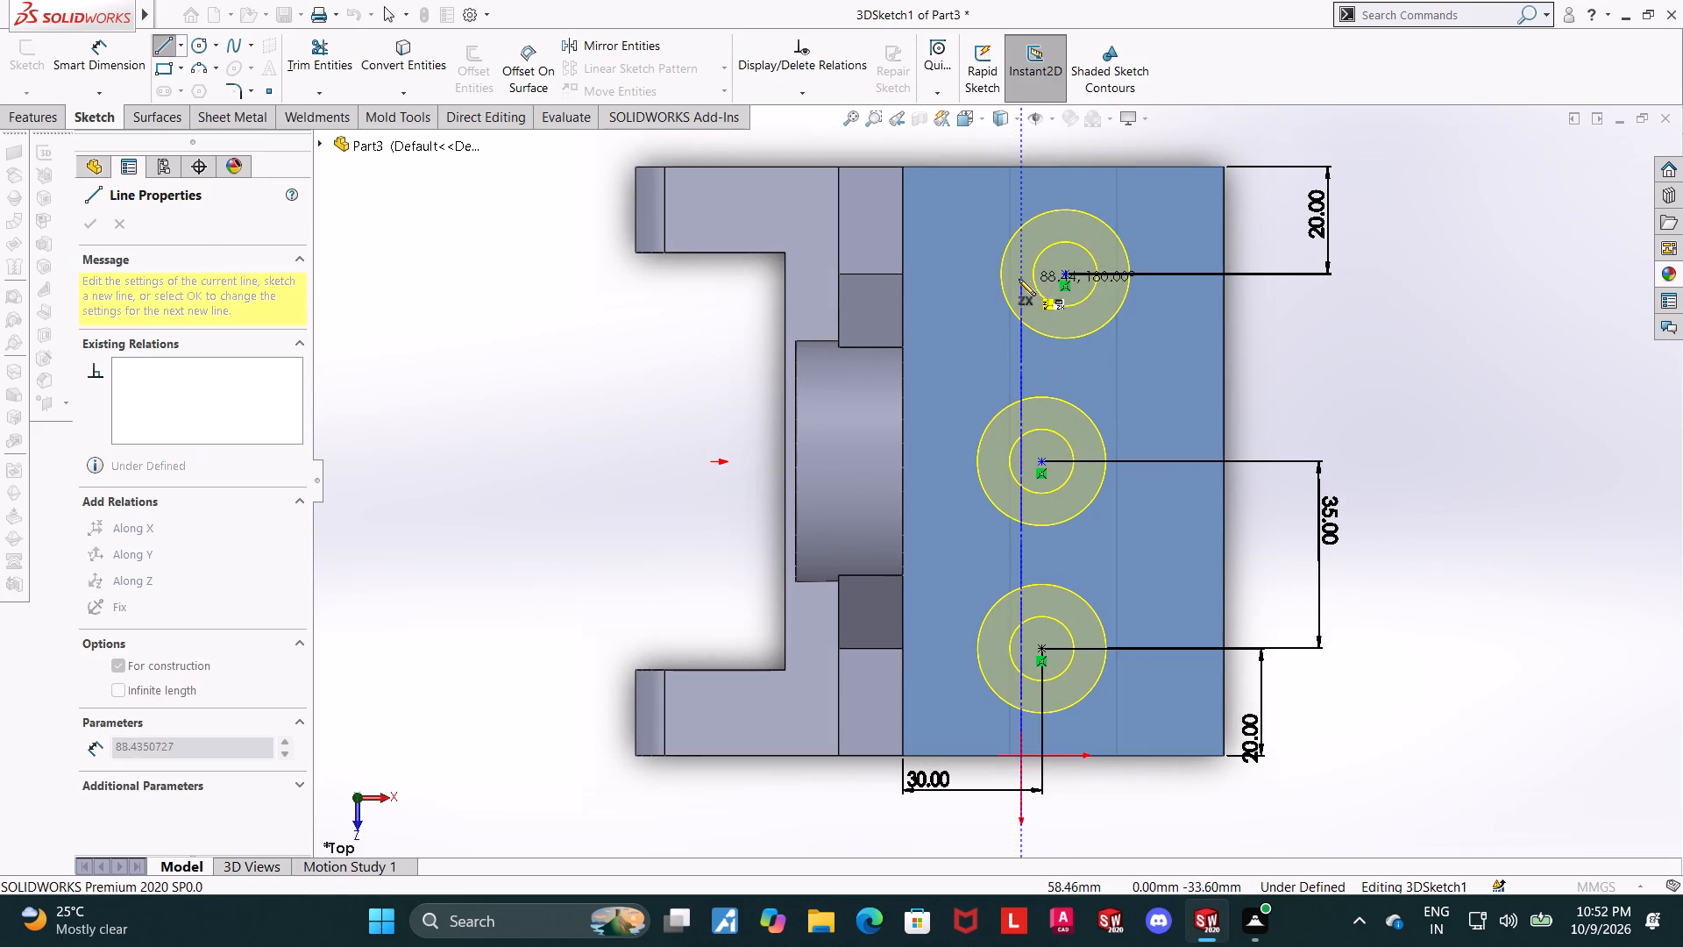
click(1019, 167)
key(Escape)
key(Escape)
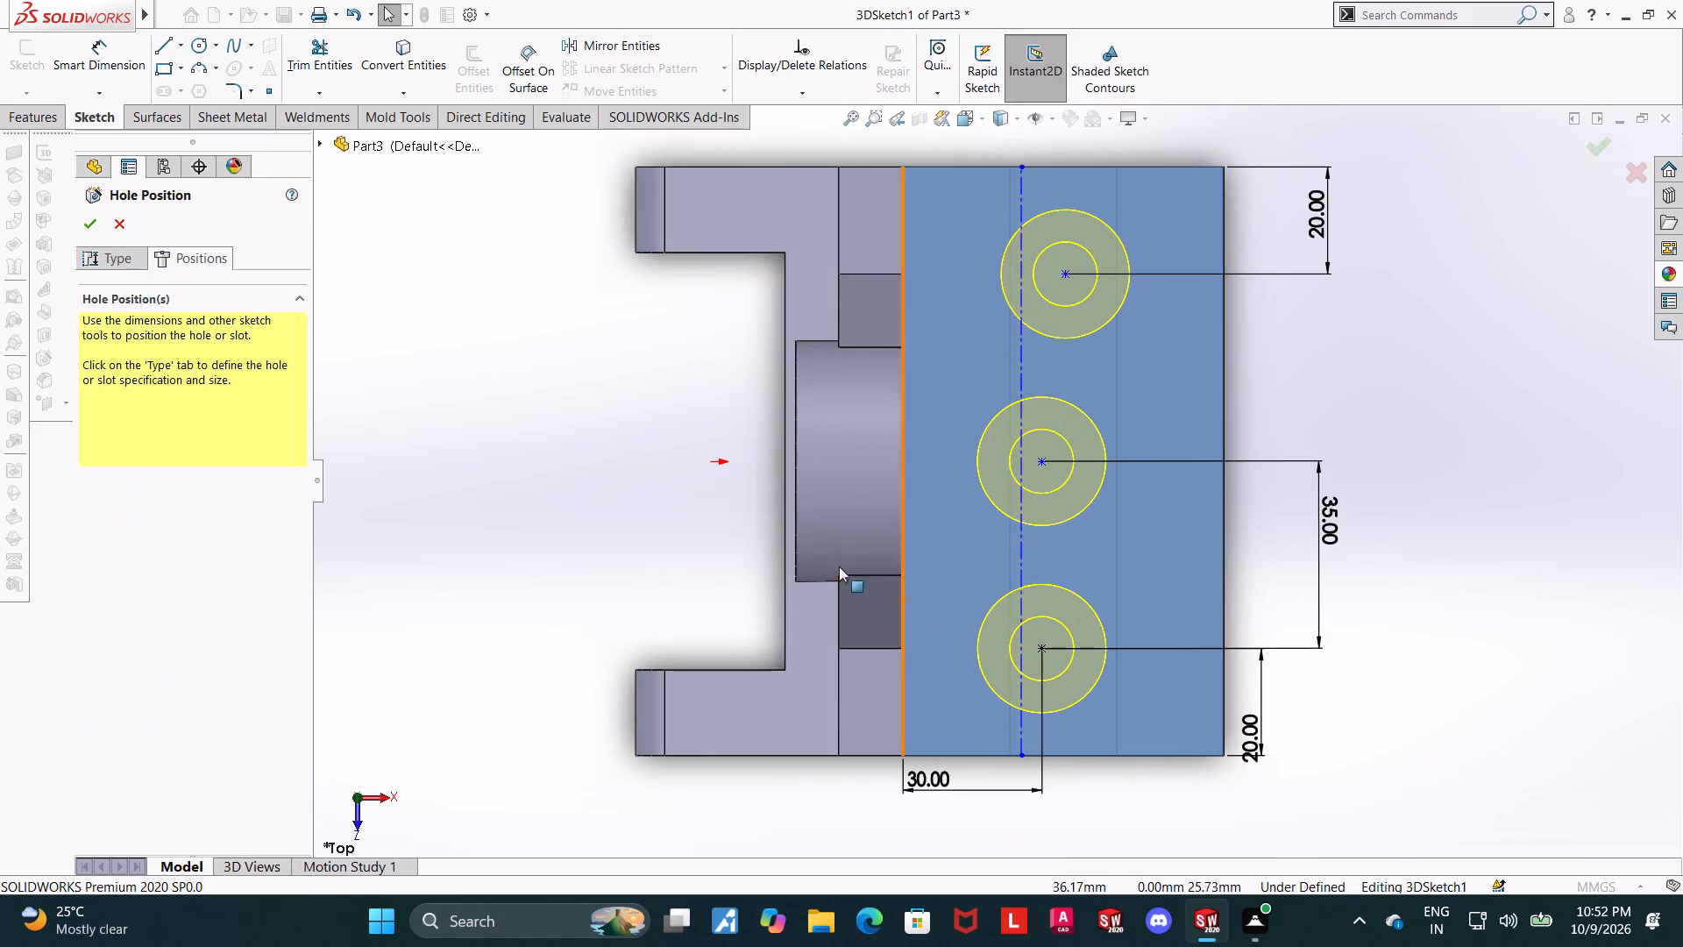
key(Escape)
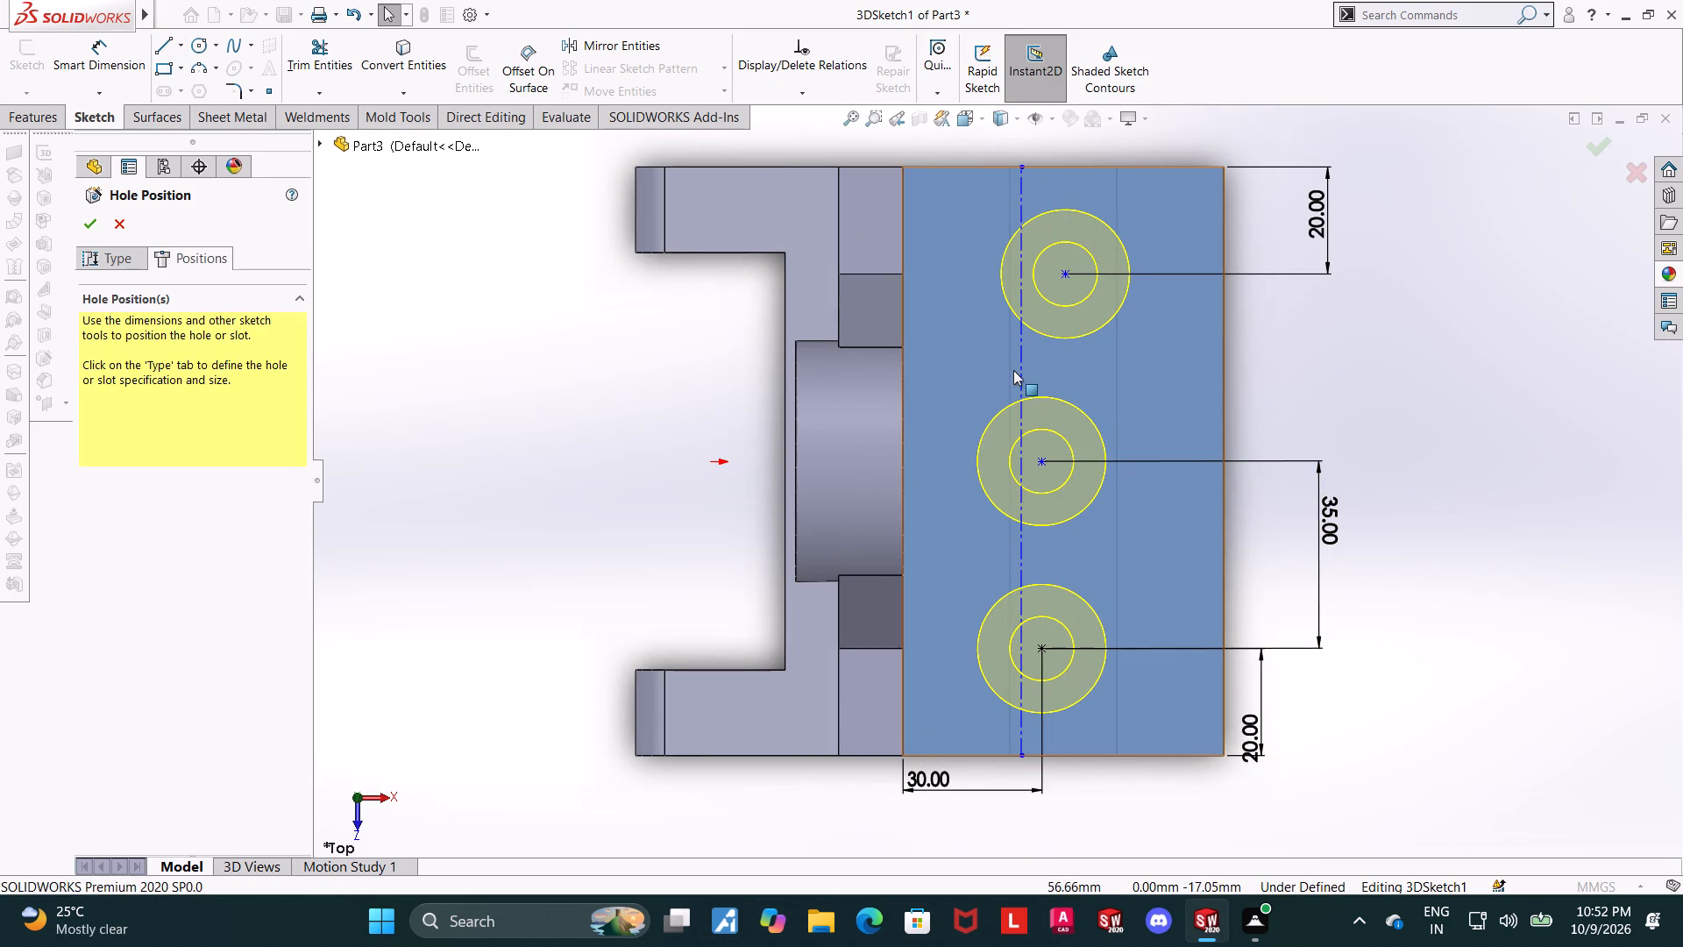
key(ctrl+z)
Draw a 110 mm construction centreline across the base's top face from its front edge to its rear edge, near the hole centres.
click(185, 51)
click(185, 89)
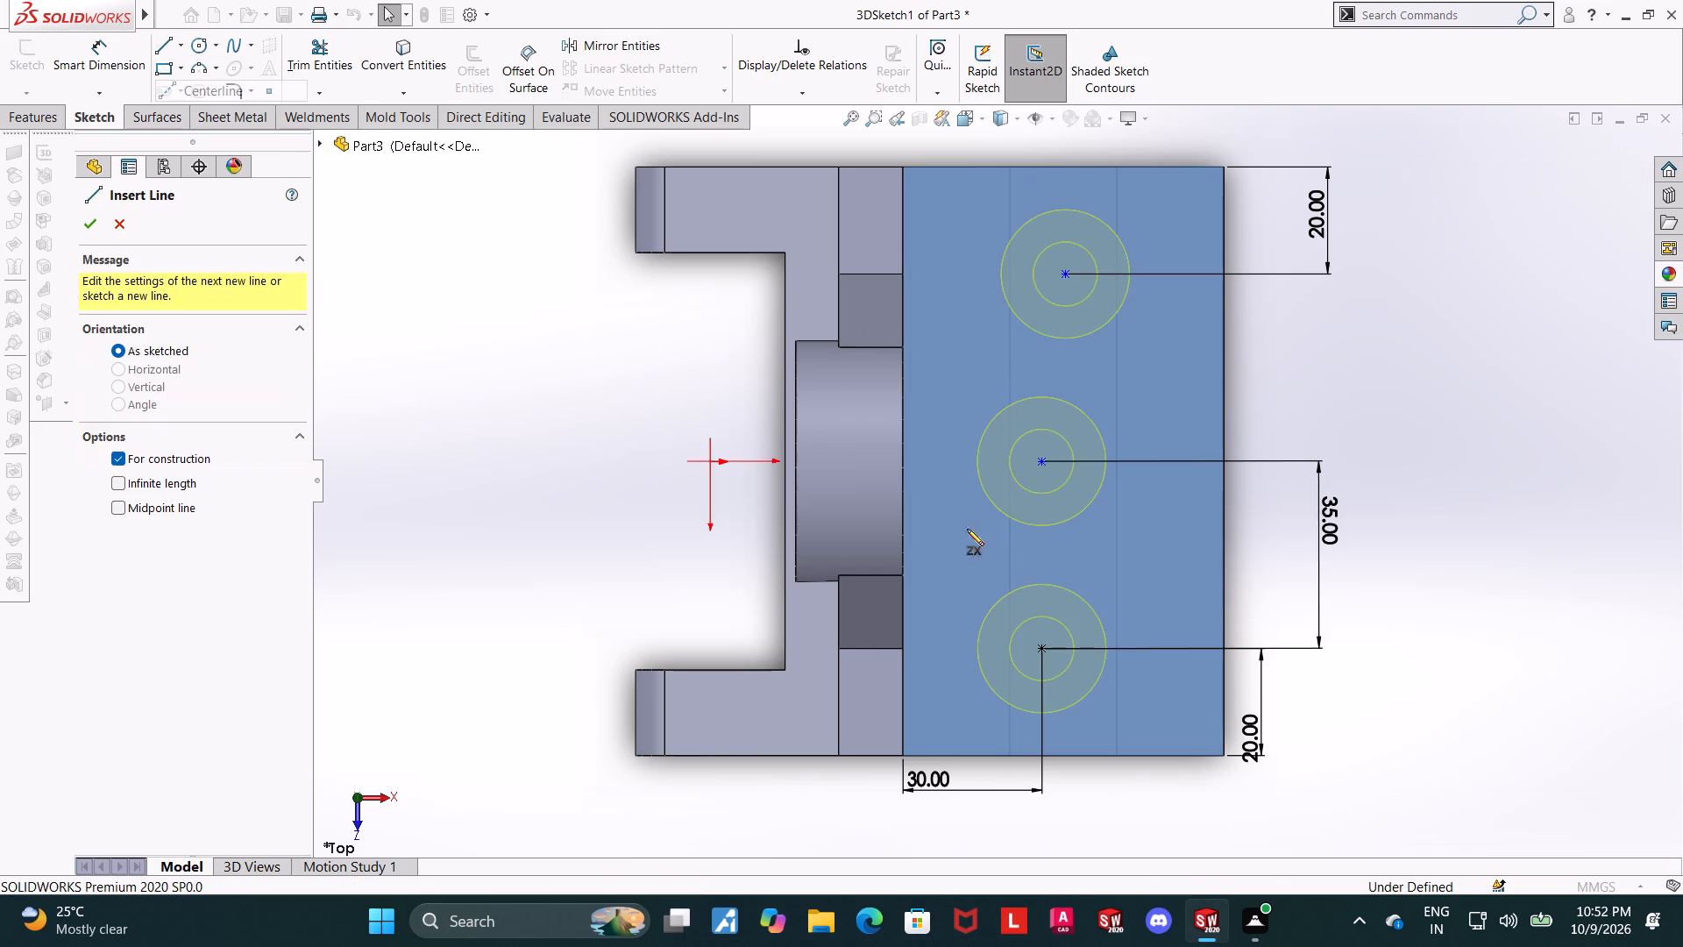
click(1020, 757)
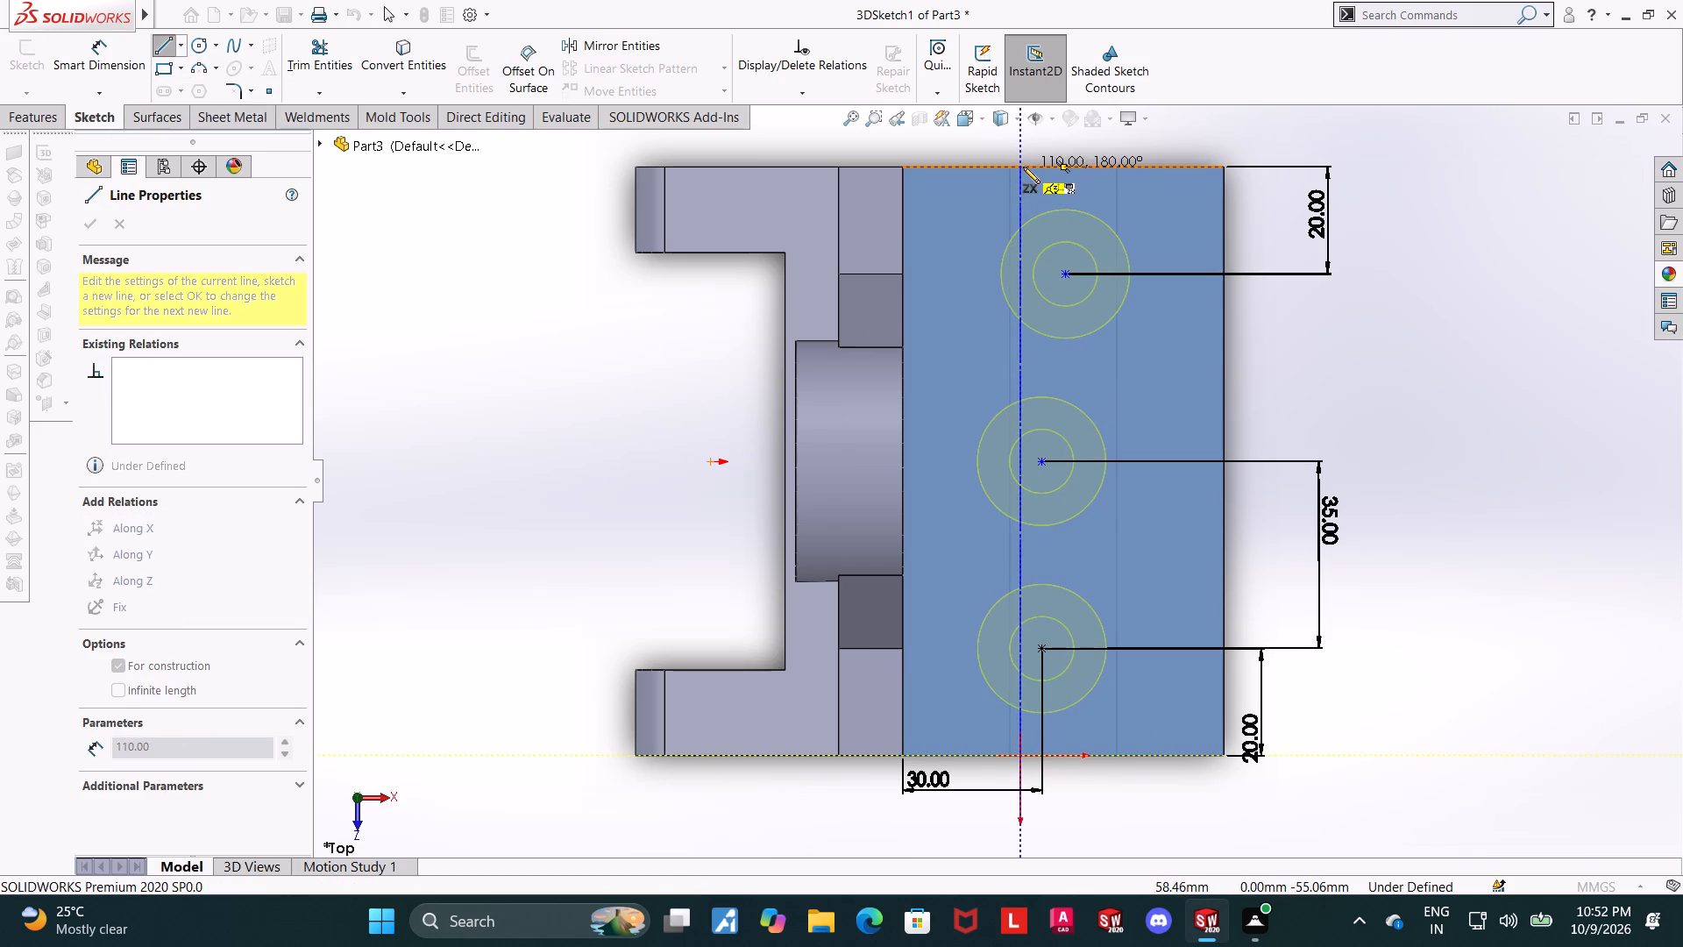
click(1023, 164)
key(Escape)
key(Escape)
key(Escape)
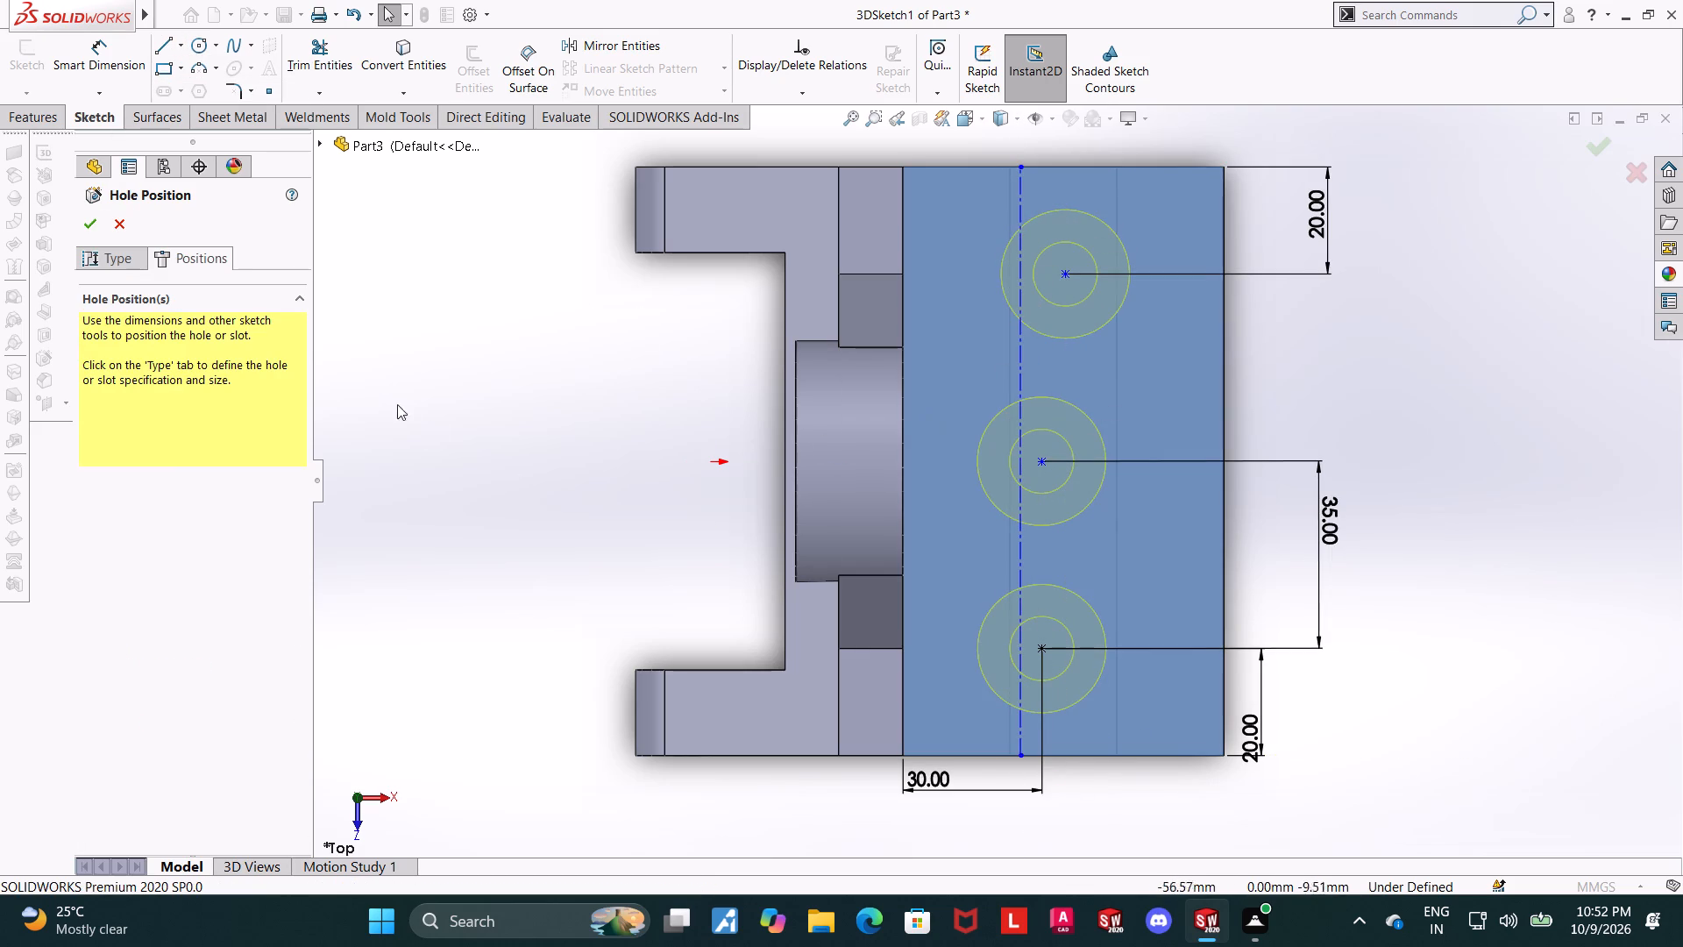
Delete the 30 mm dimension between the front hole's centre and the top face's upright-side edge.
right_click(921, 781)
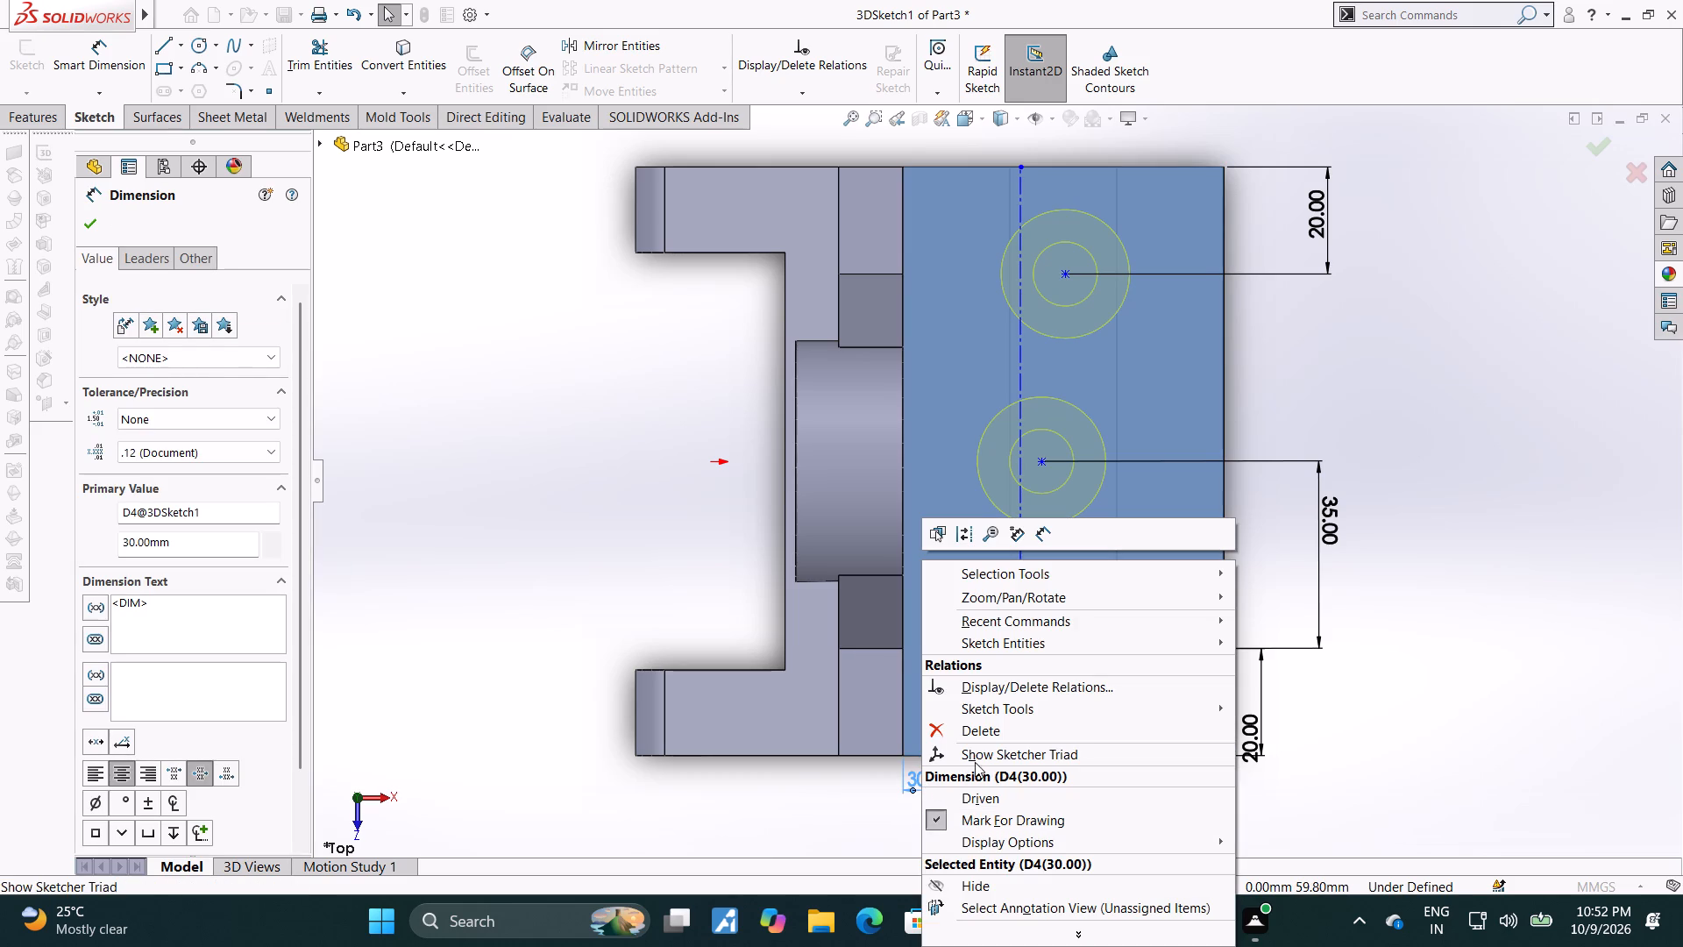
click(975, 730)
key(Escape)
Dimension the centreline 30 mm from the top face's edge on the upright side.
click(113, 69)
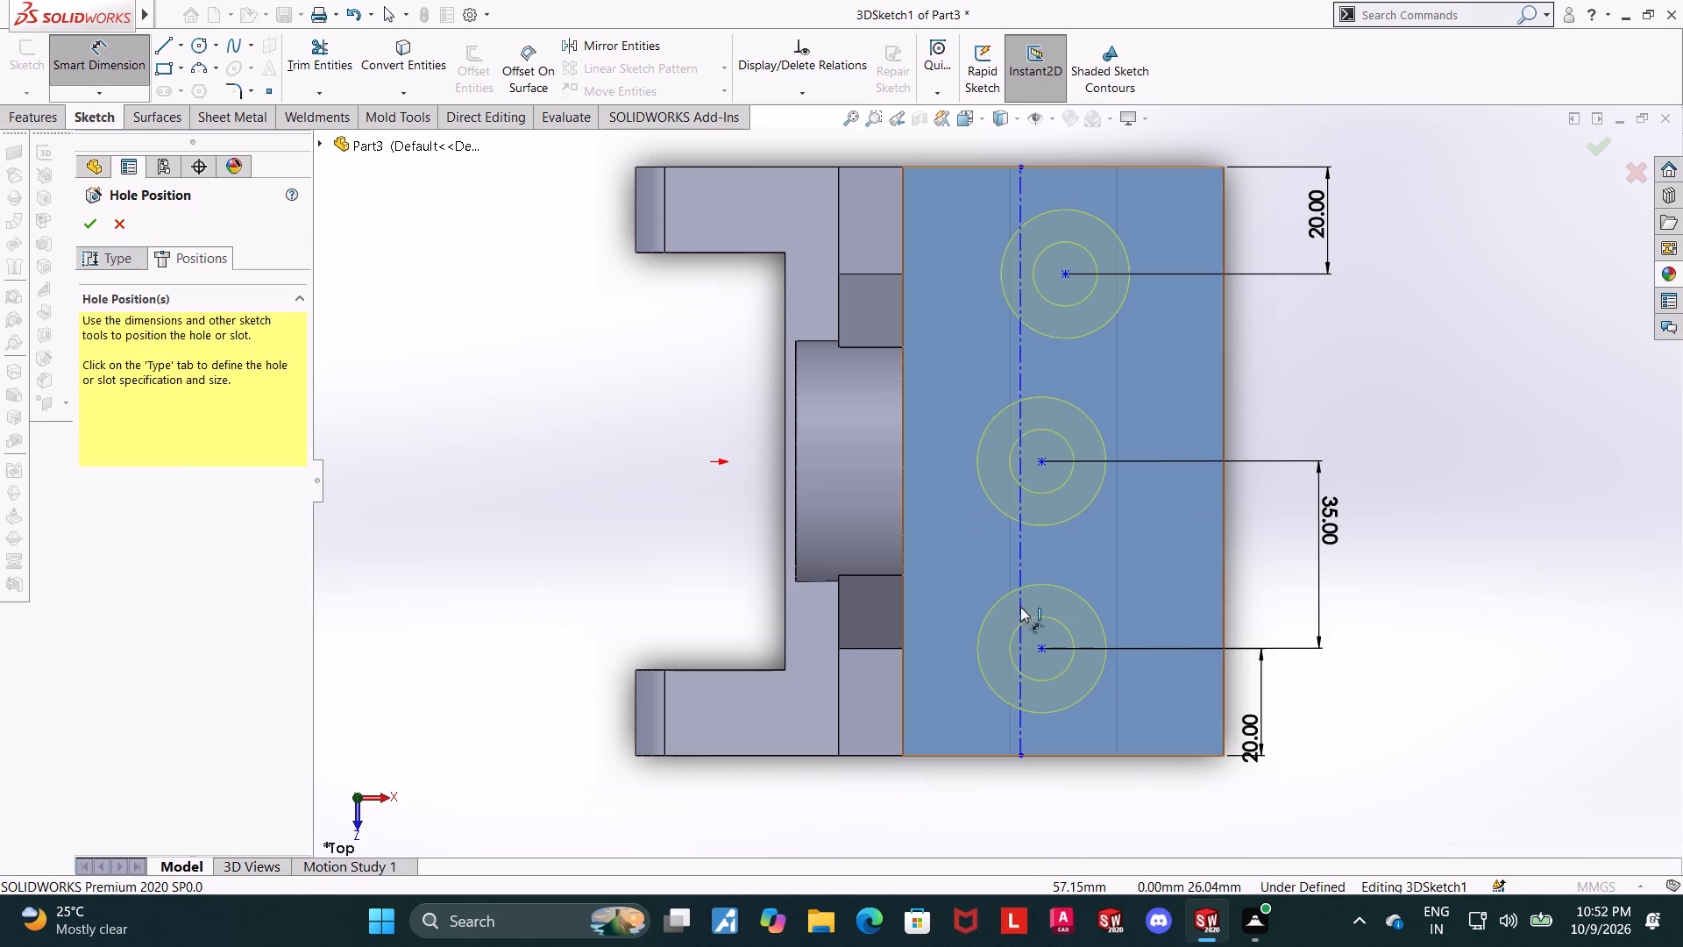
click(1024, 716)
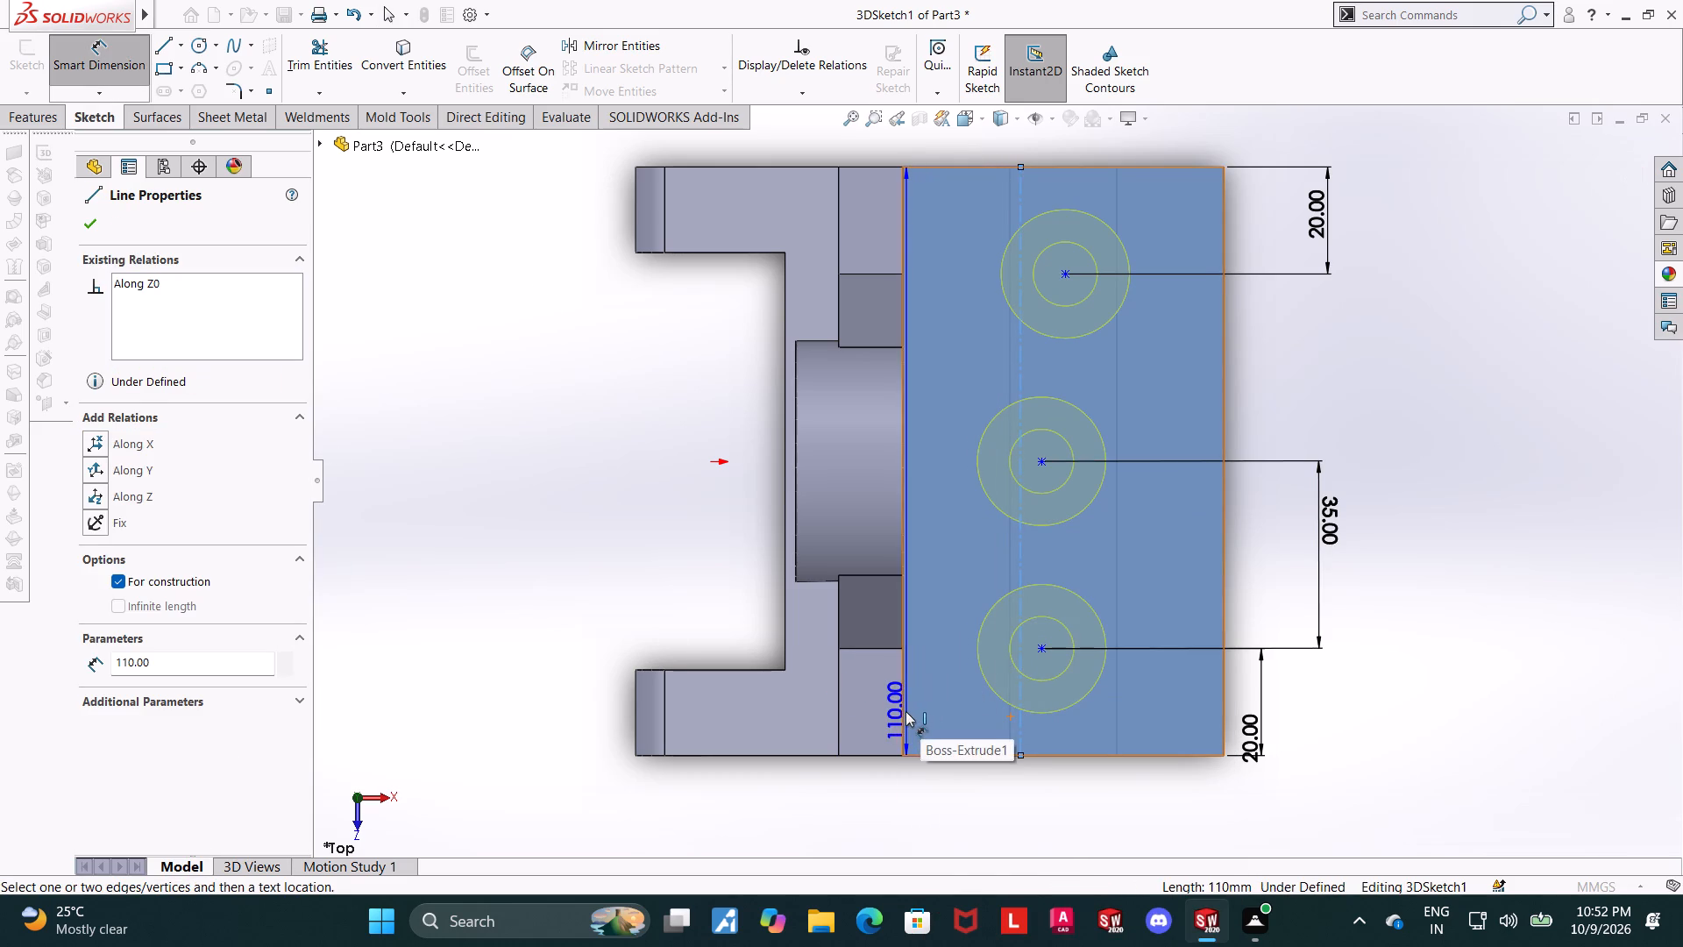
click(905, 711)
click(944, 784)
text(30)
key(Return)
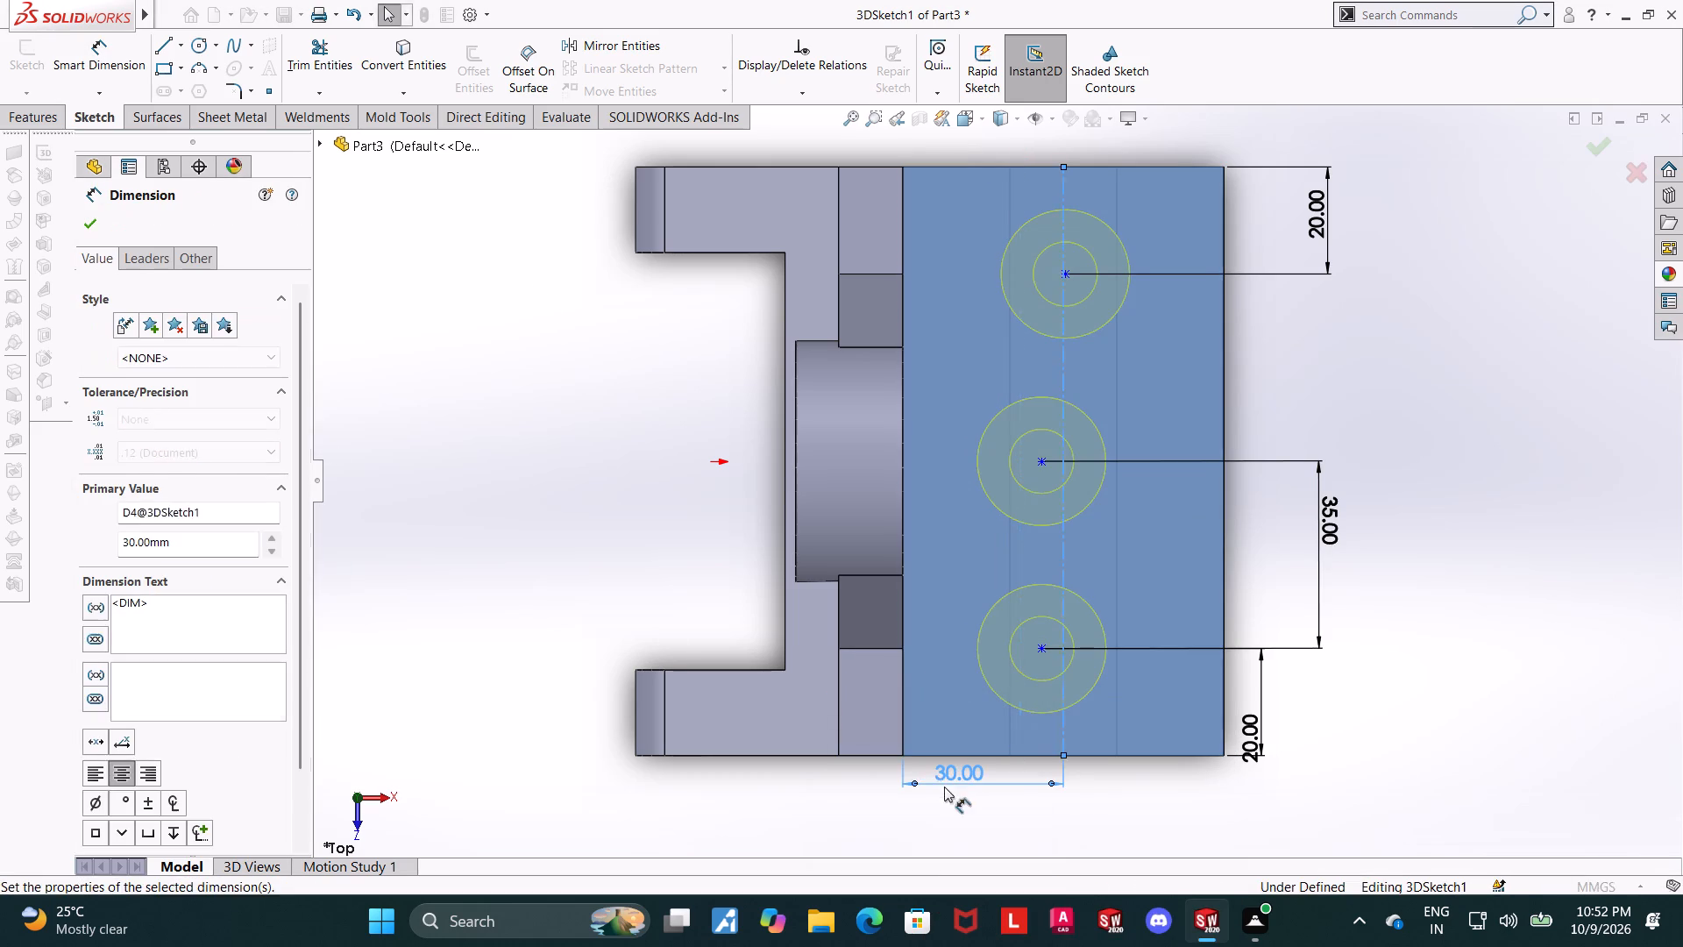
key(Escape)
key(Escape)
Make the front hole's centre coincident with the centreline.
click(1047, 646)
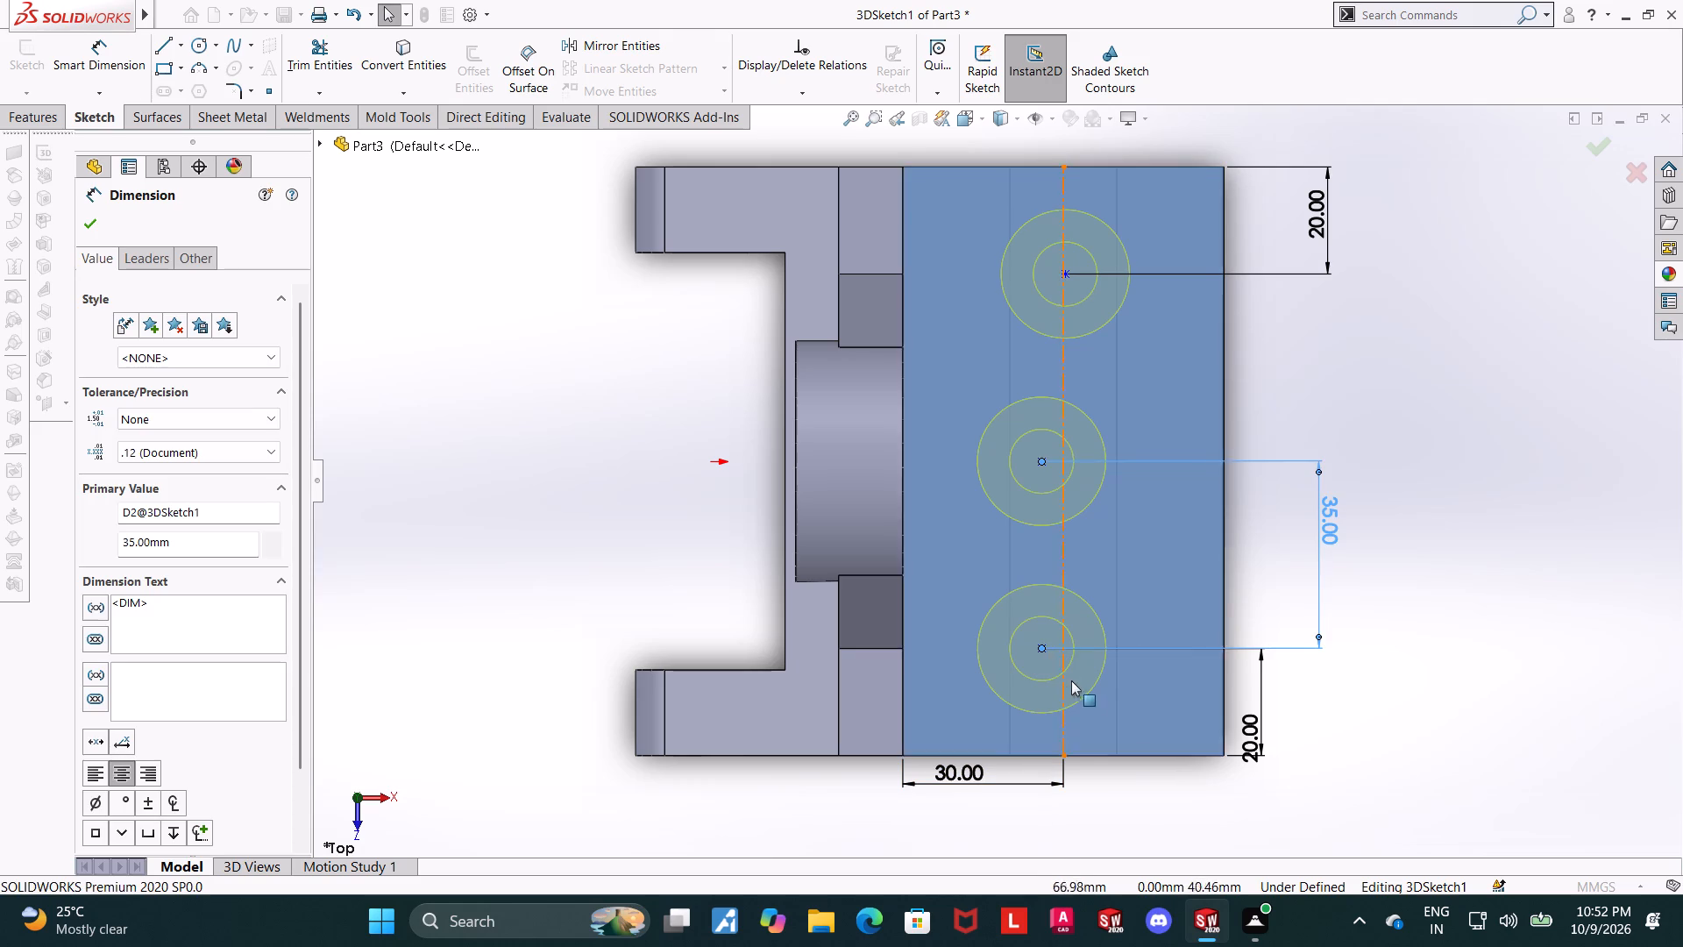
click(1424, 653)
click(1040, 646)
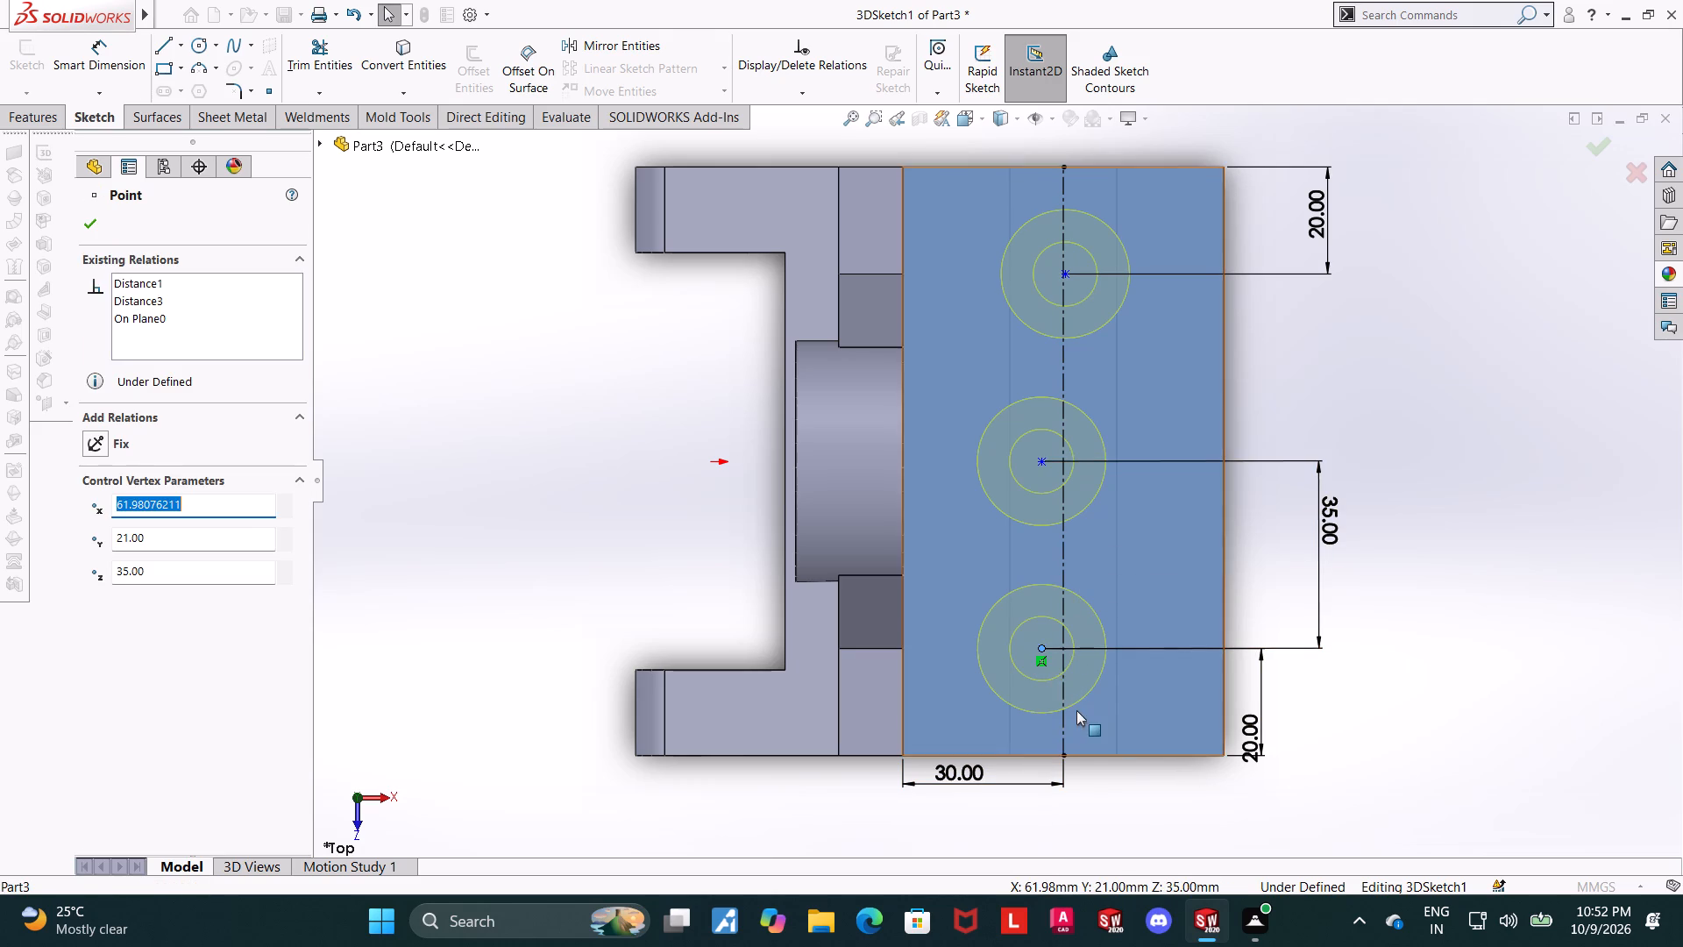
ctrl+click(1065, 708)
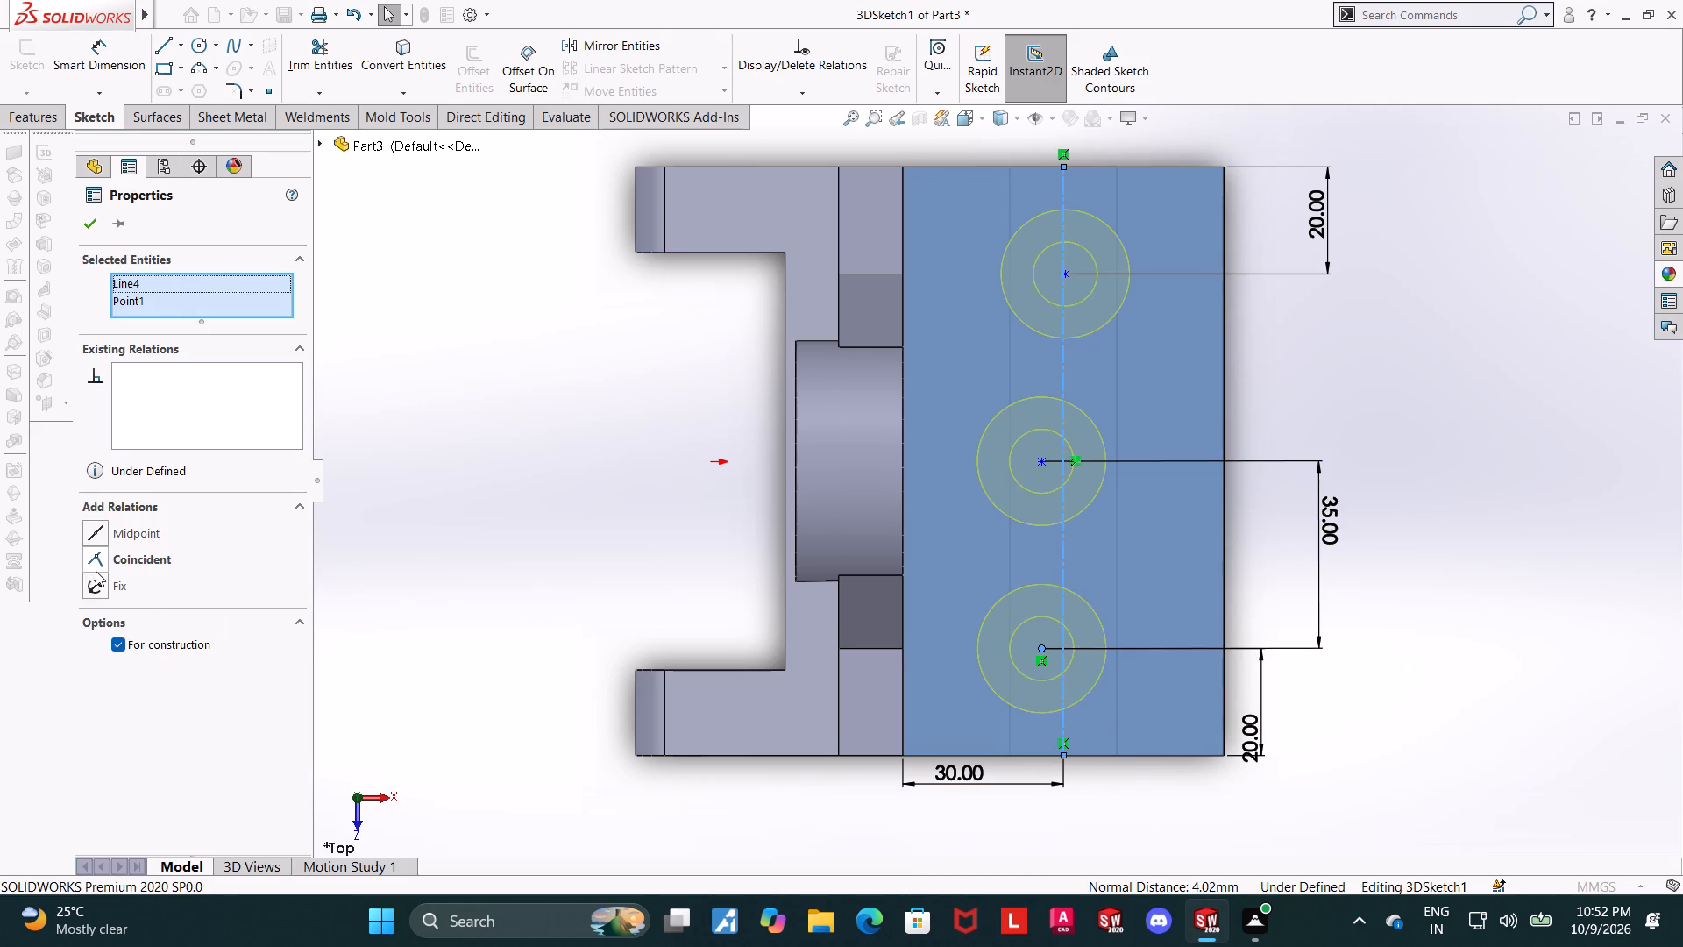
click(97, 569)
click(1384, 691)
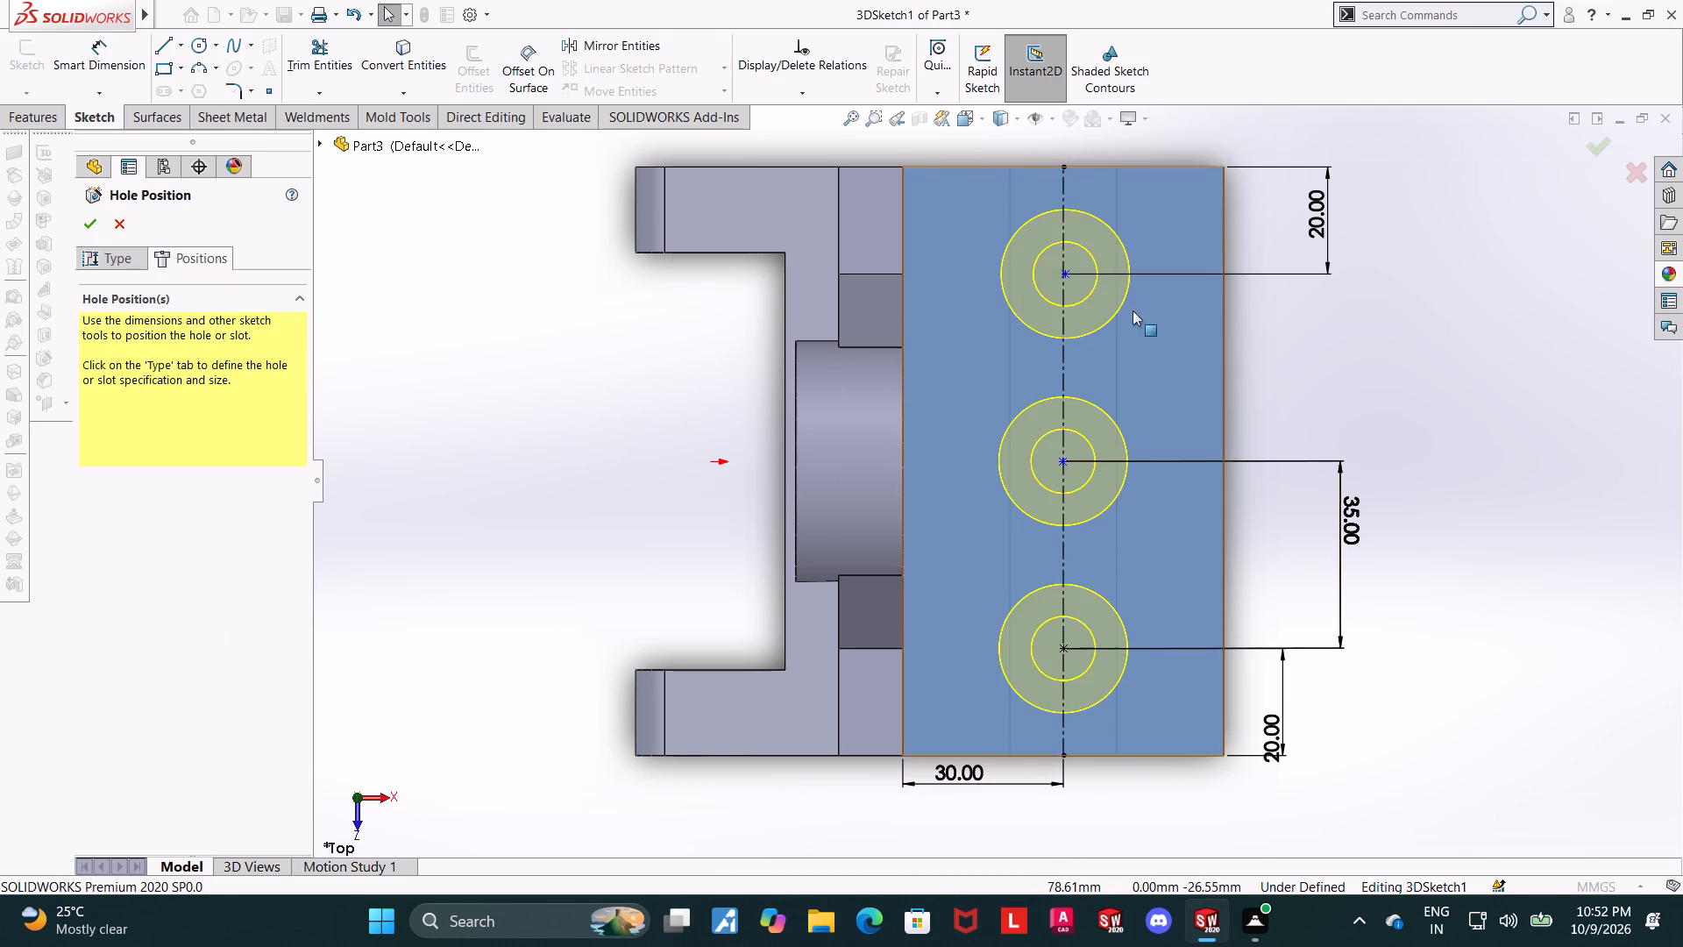
Make the rear and middle hole centres coincident with the centreline.
ctrl+click(1069, 275)
ctrl+click(1059, 353)
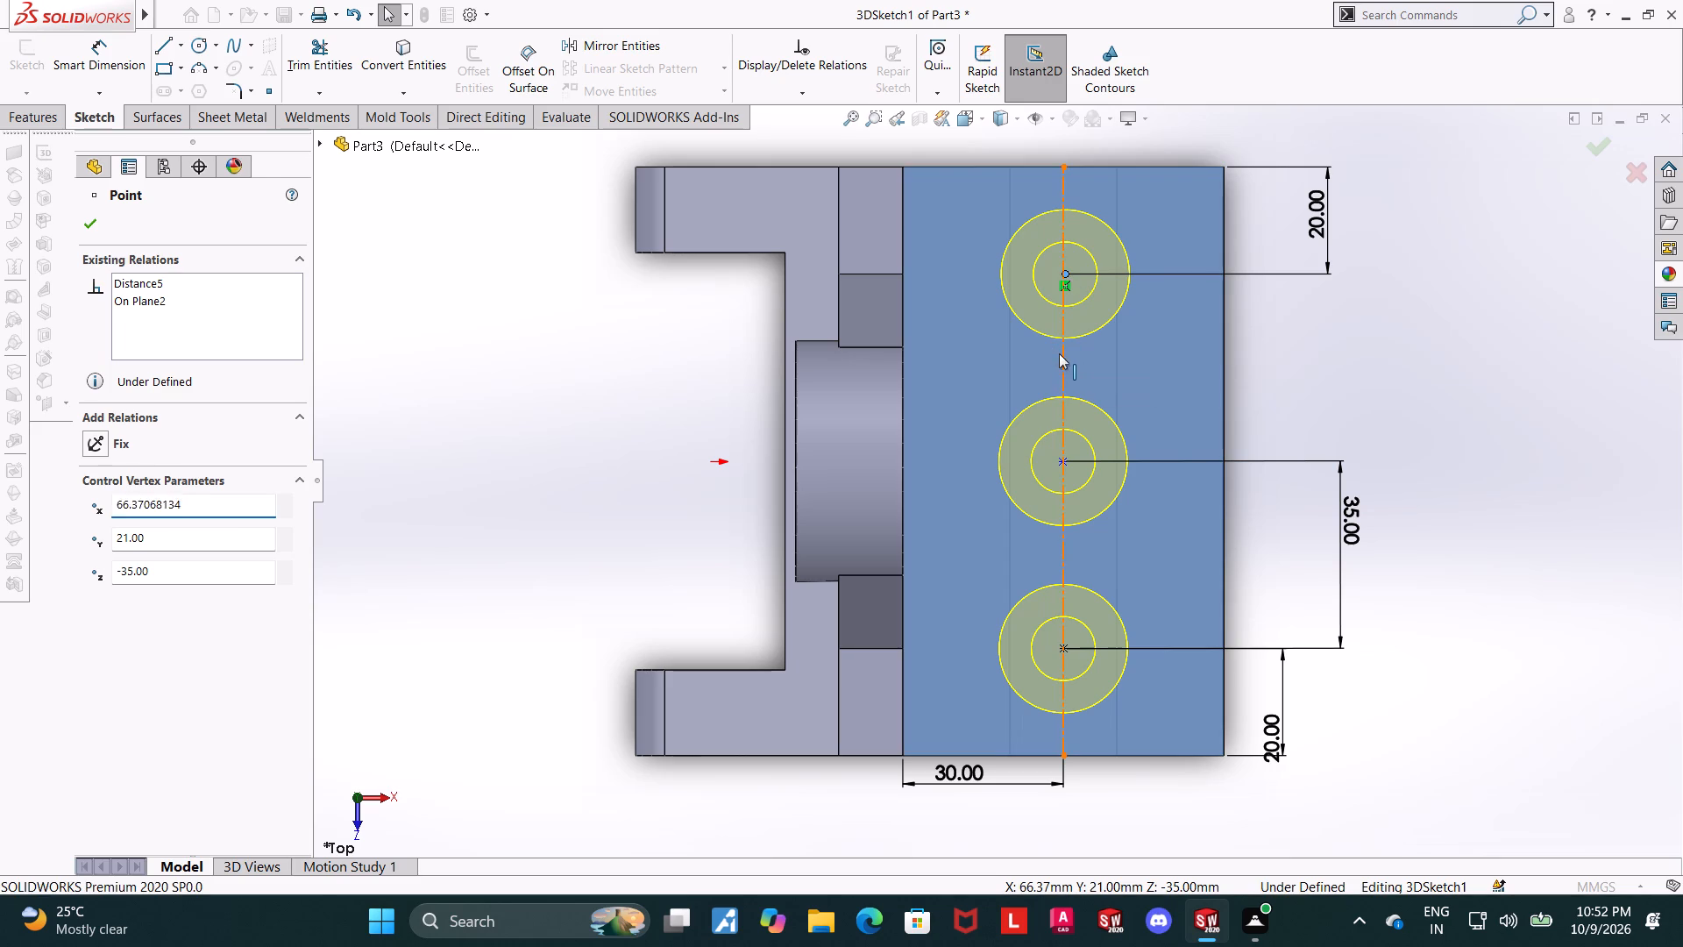
click(92, 559)
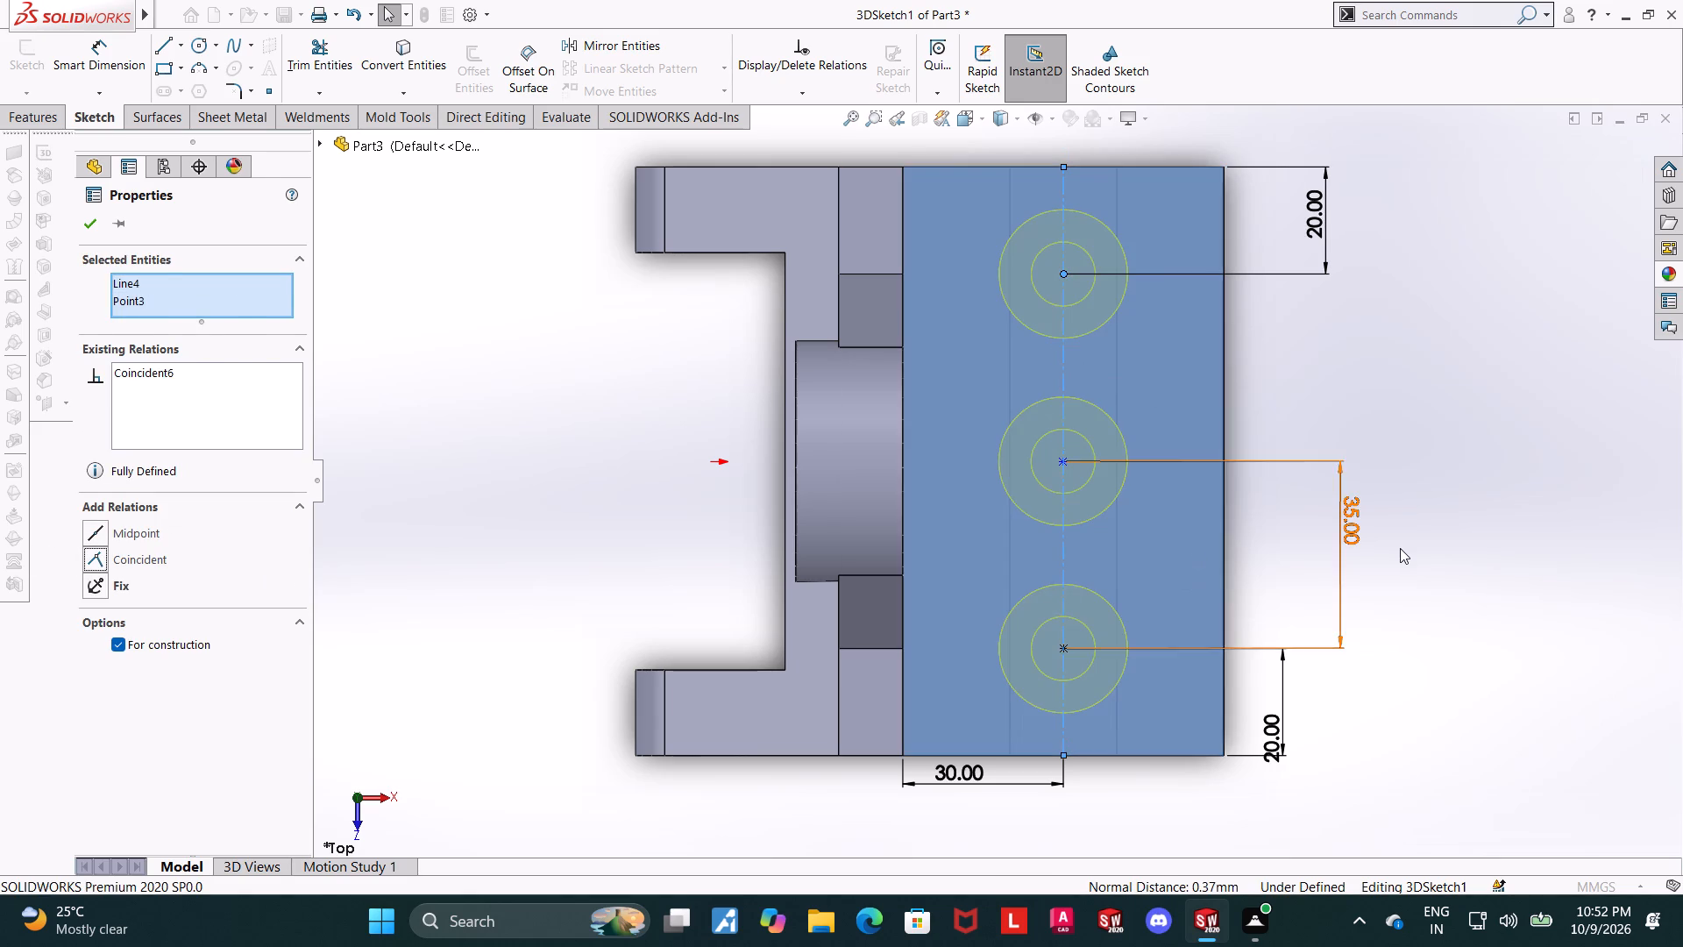
click(1400, 548)
click(1061, 463)
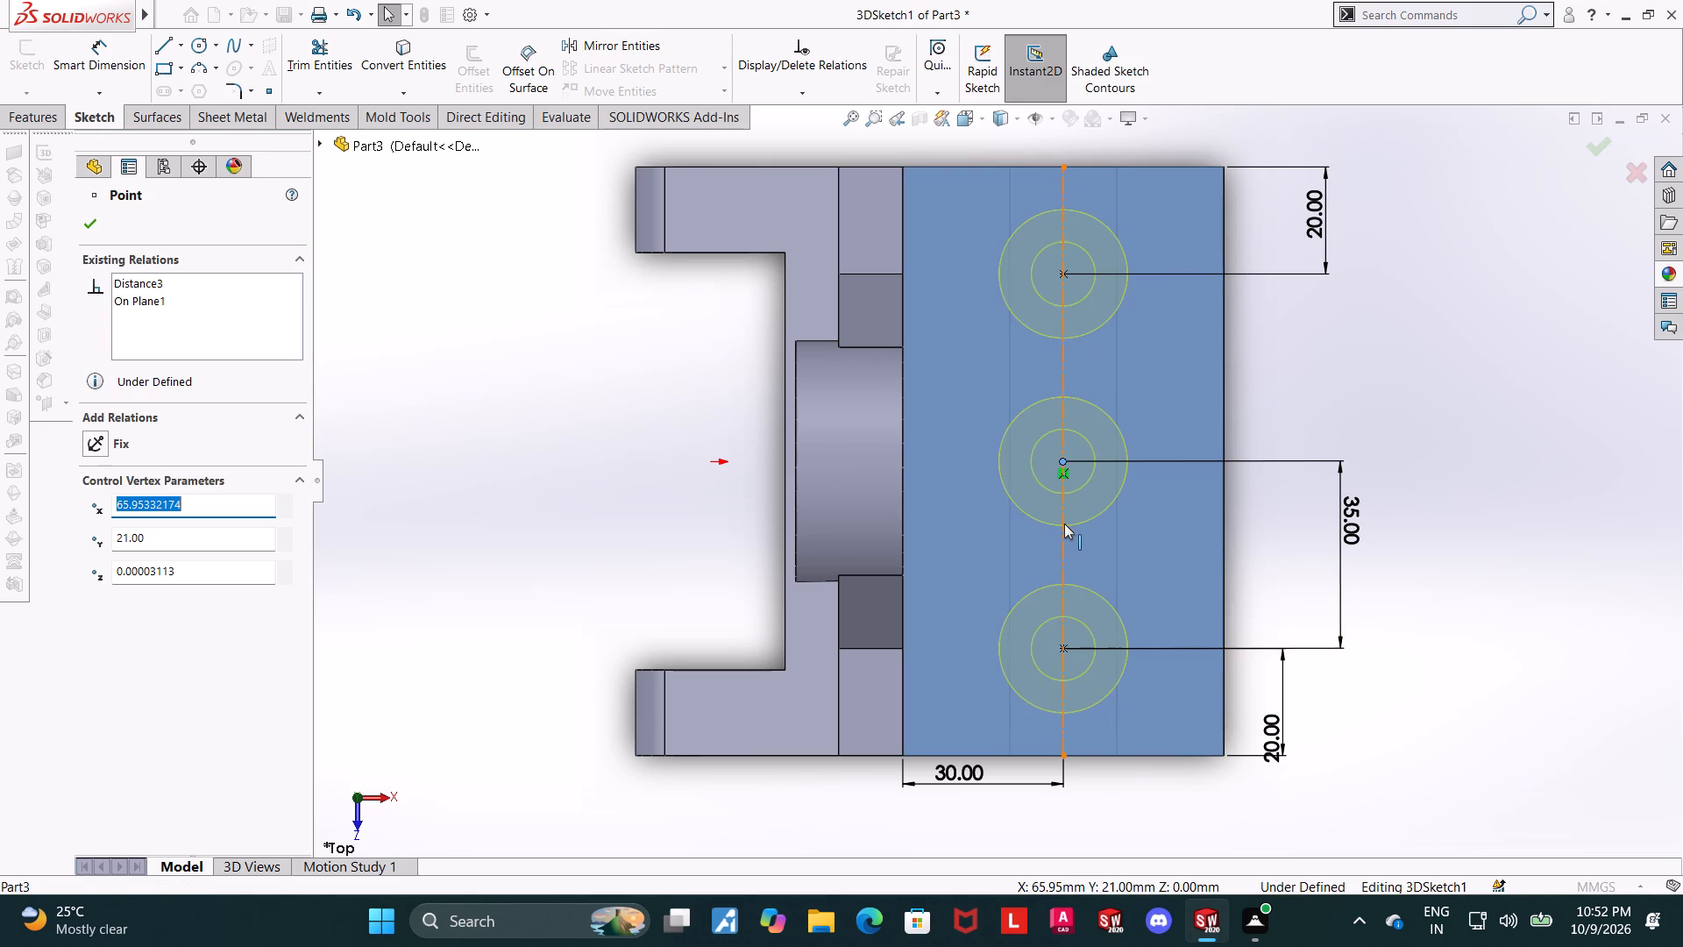
ctrl+click(1064, 523)
click(103, 555)
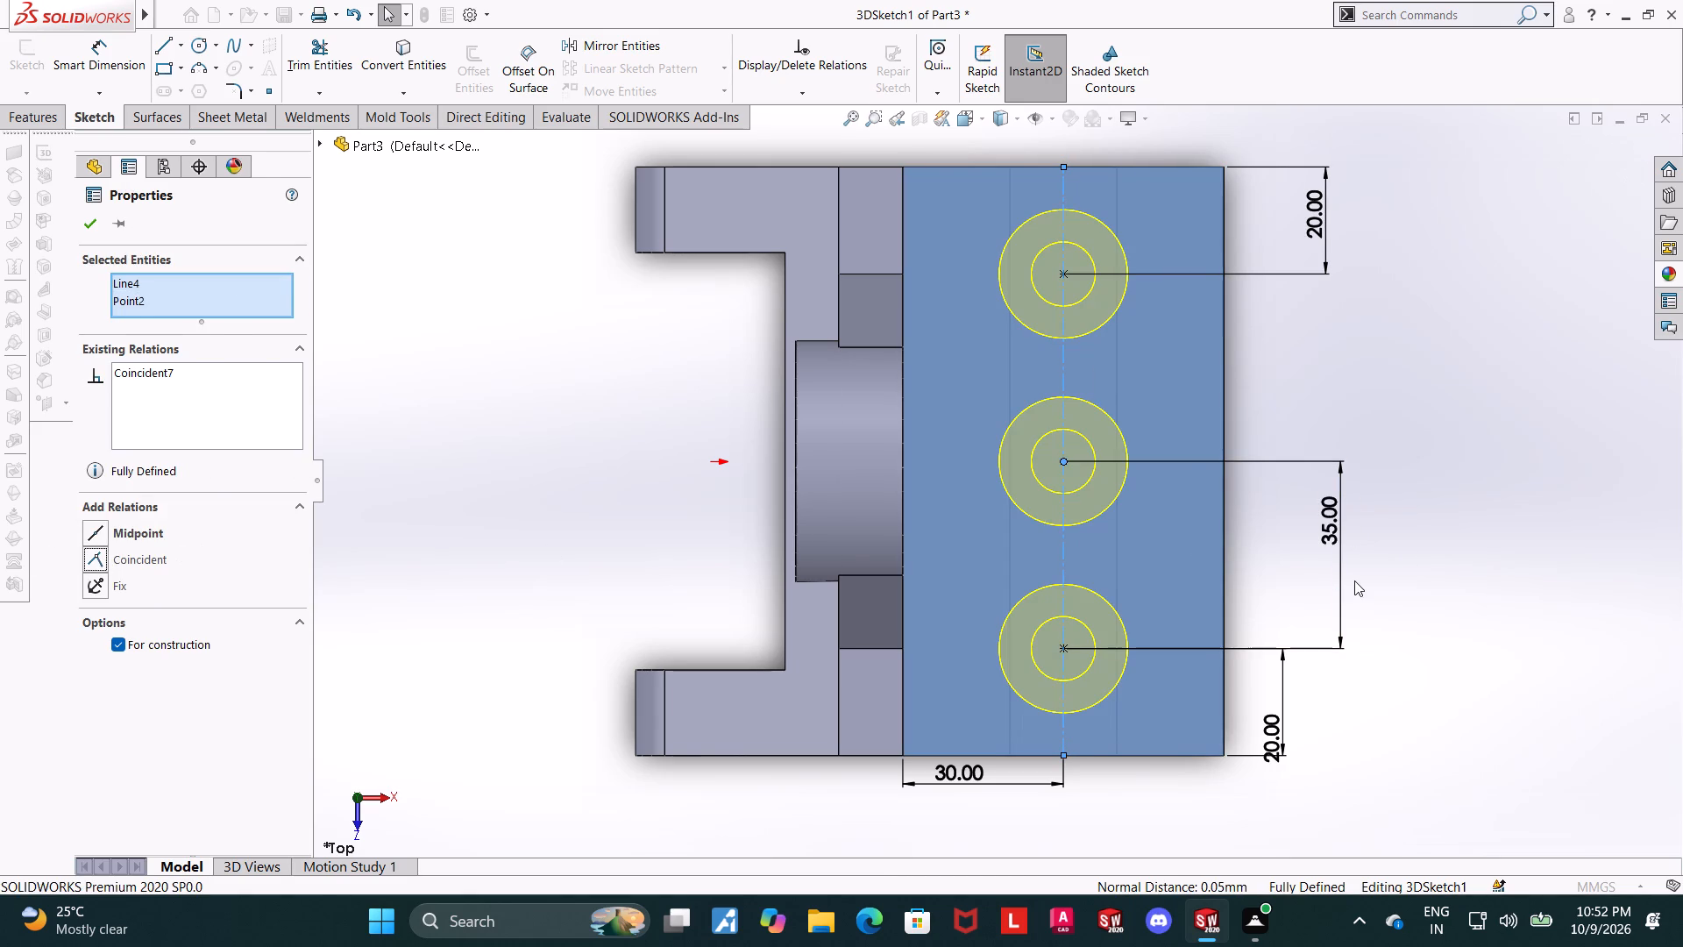
click(1517, 646)
Finish the hole positioning to create the three counterbored holes in the base.
scroll(1424, 702, up, 1)
middle_drag(1436, 642, 1425, 504)
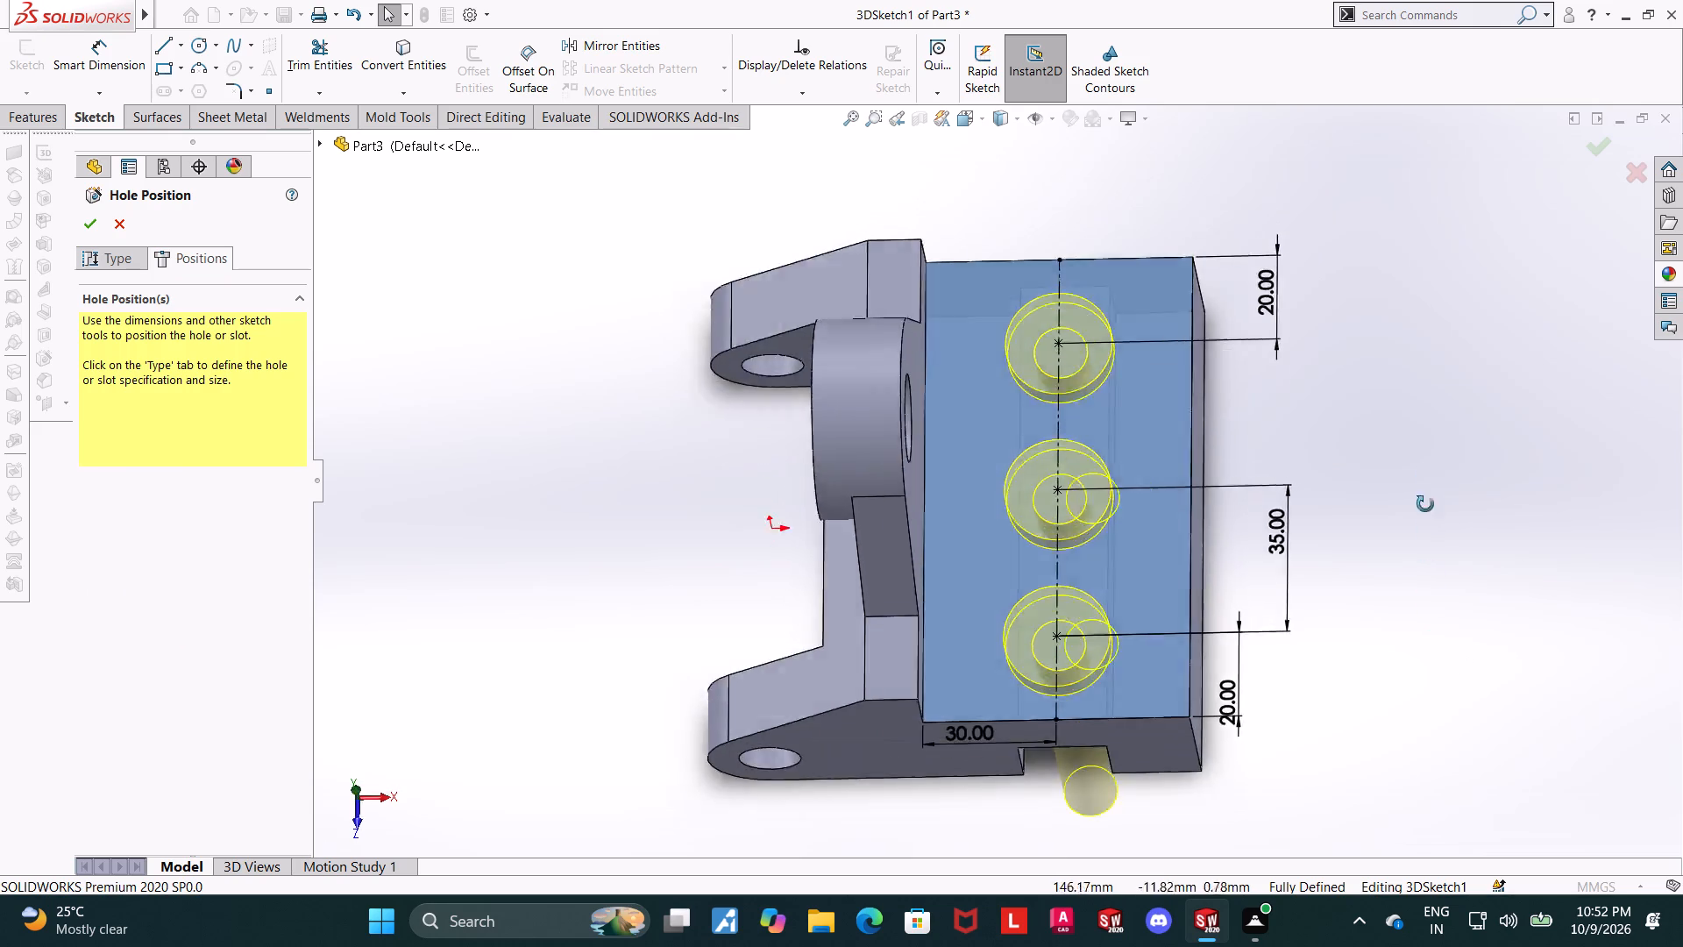
middle_drag(1425, 504, 1436, 380)
click(1586, 151)
click(1343, 587)
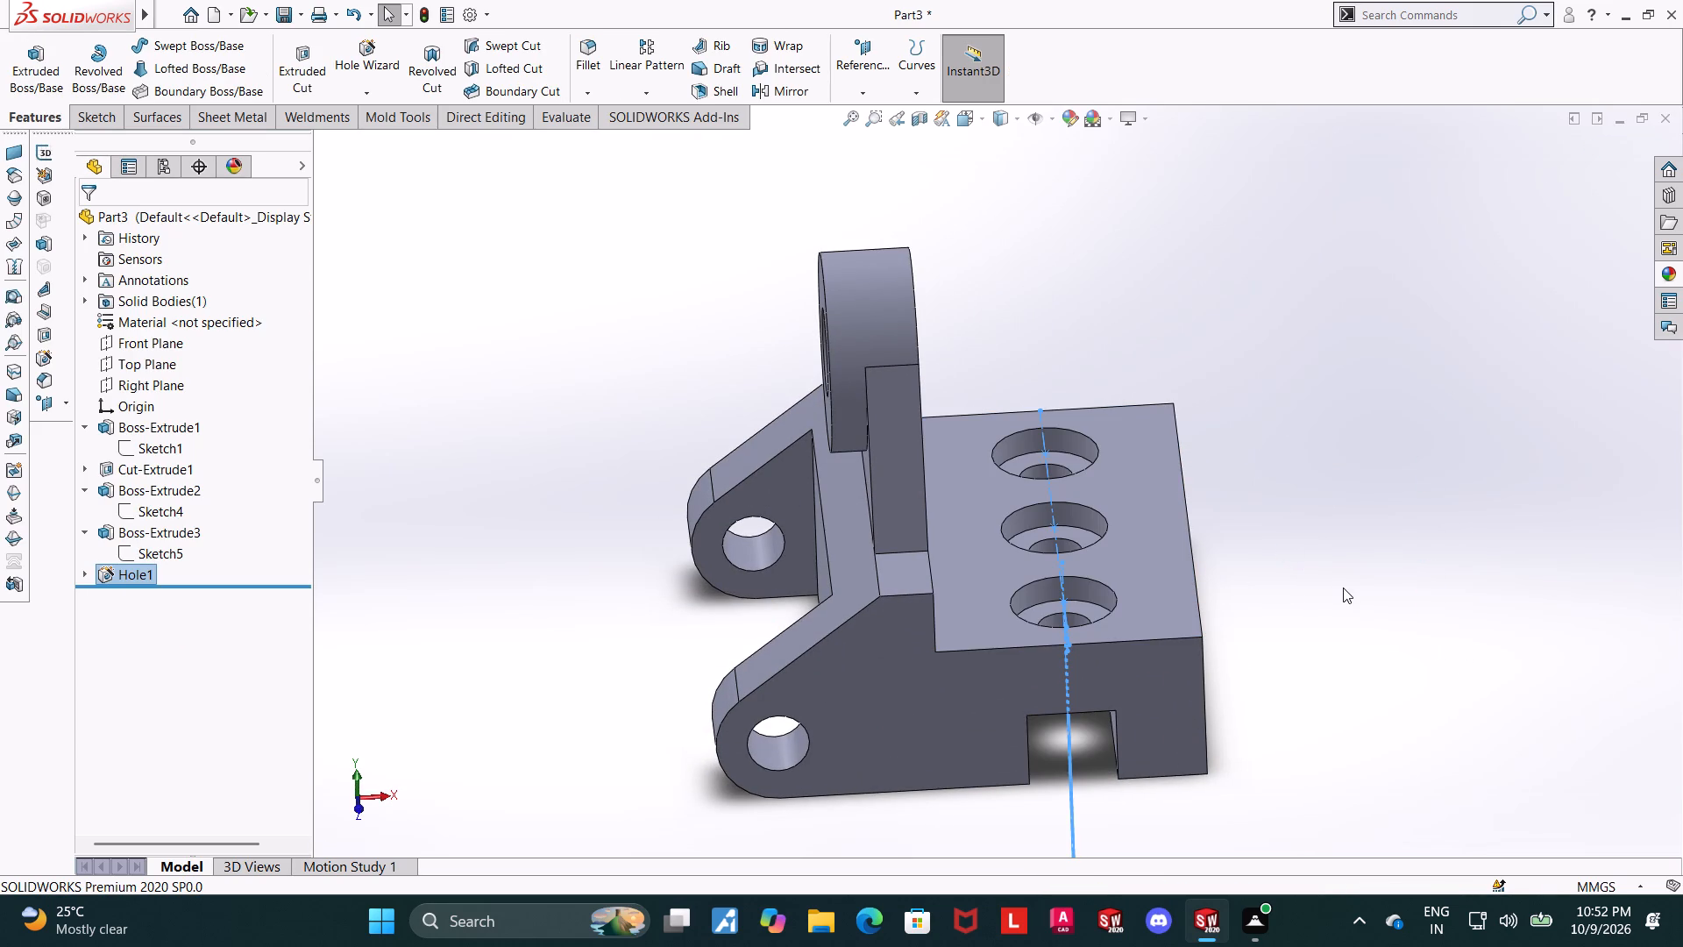
Examine the finished part in an isometric view from the lug side.
key(ctrl+7)
scroll(1257, 589, up, 2)
middle_drag(954, 693, 1096, 623)
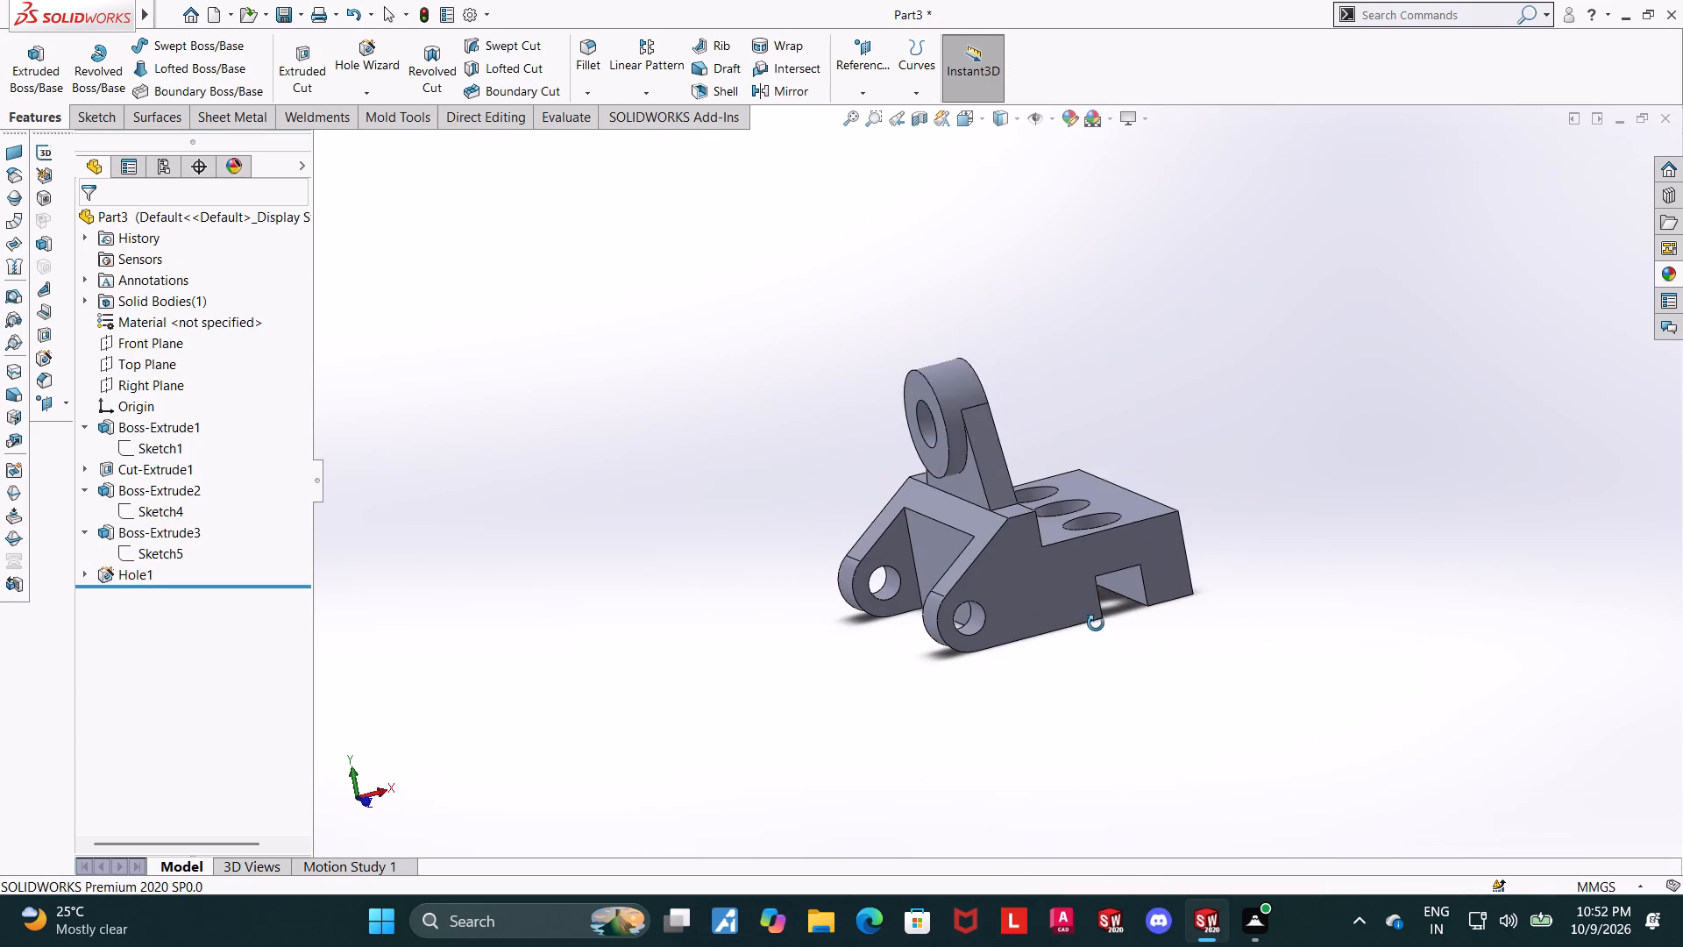
middle_drag(1096, 623, 1095, 624)
click(961, 120)
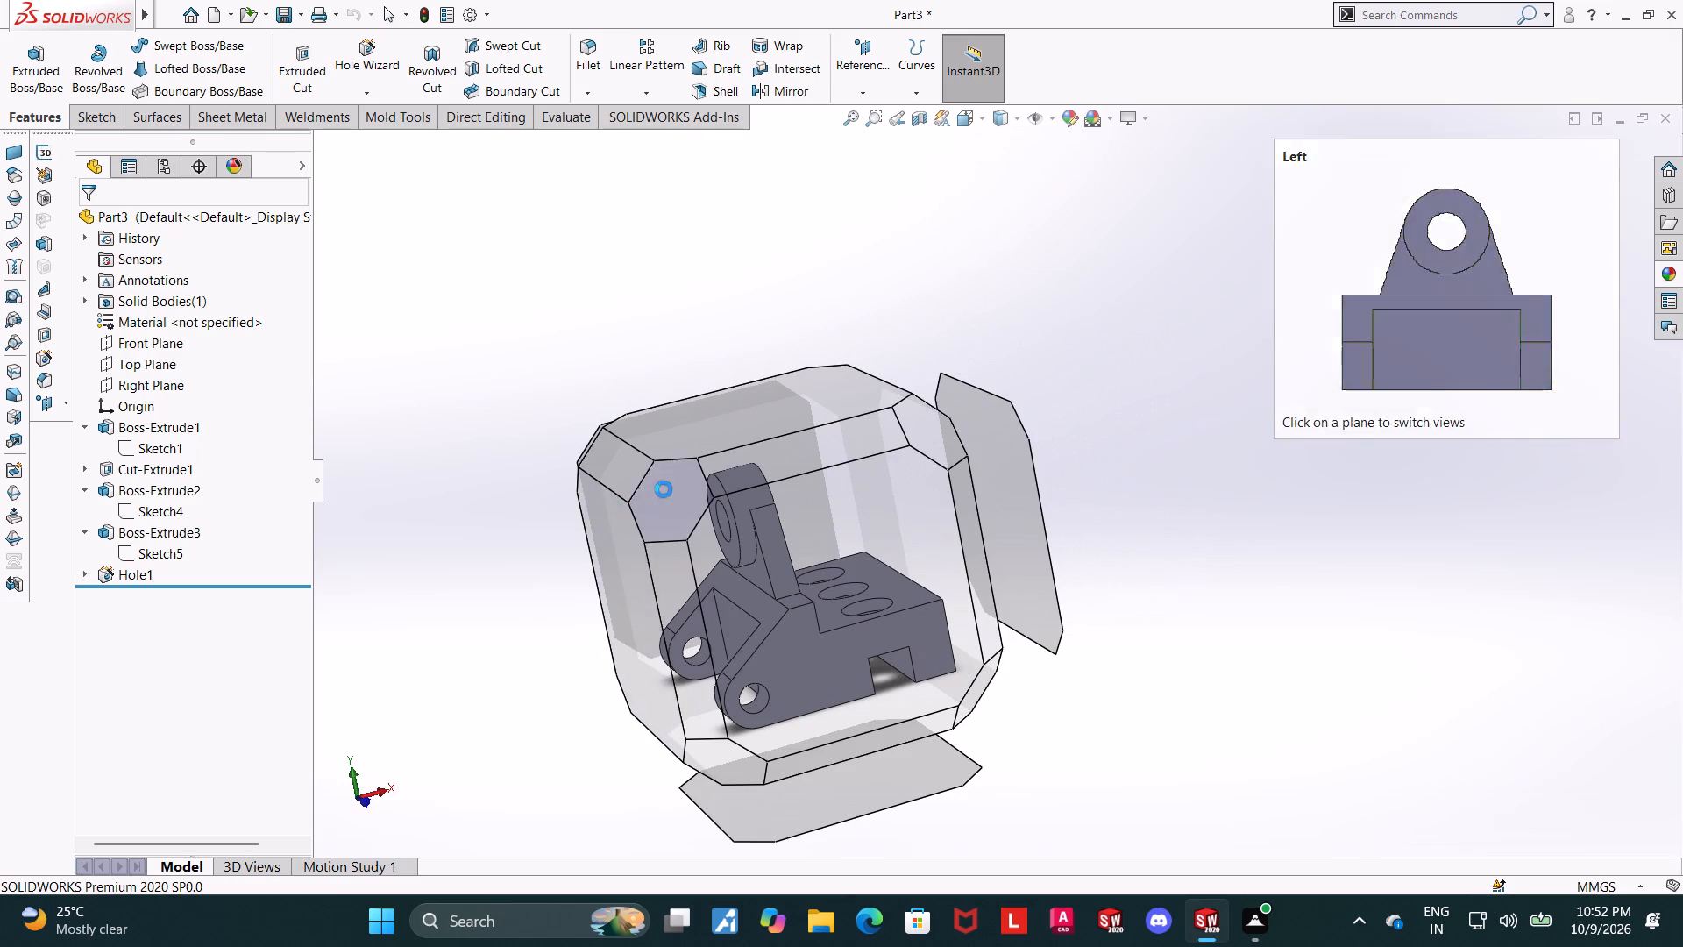
click(665, 489)
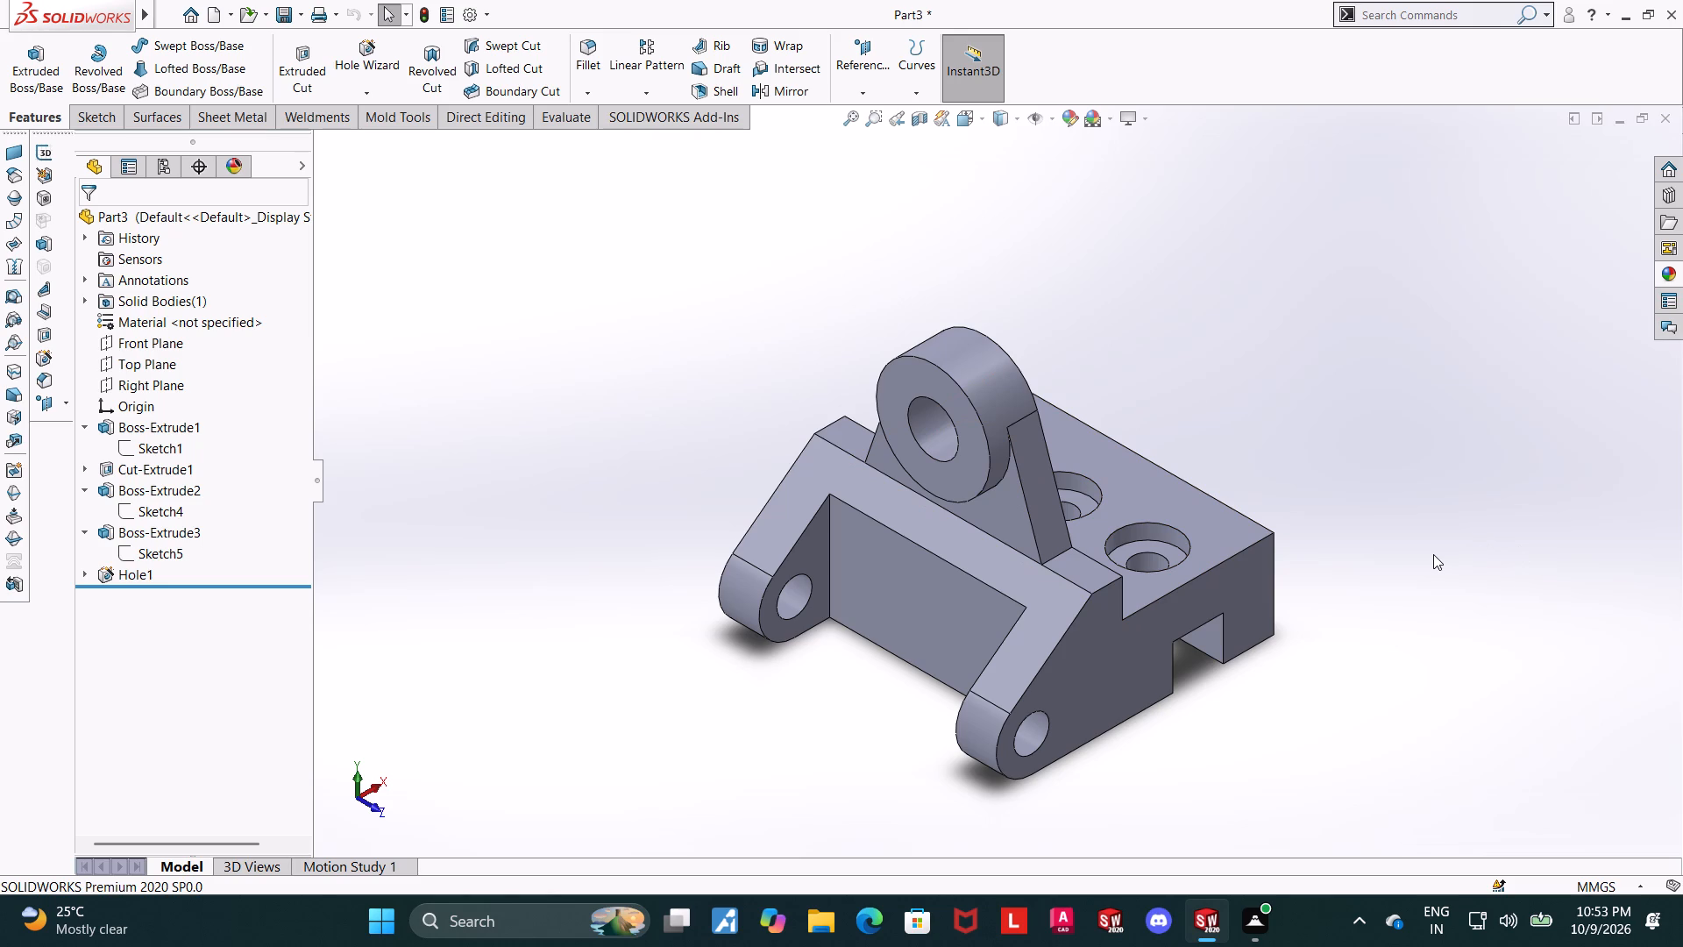
scroll(1084, 699, up, 1)
scroll(1084, 699, down, 1)
scroll(965, 552, down, 1)
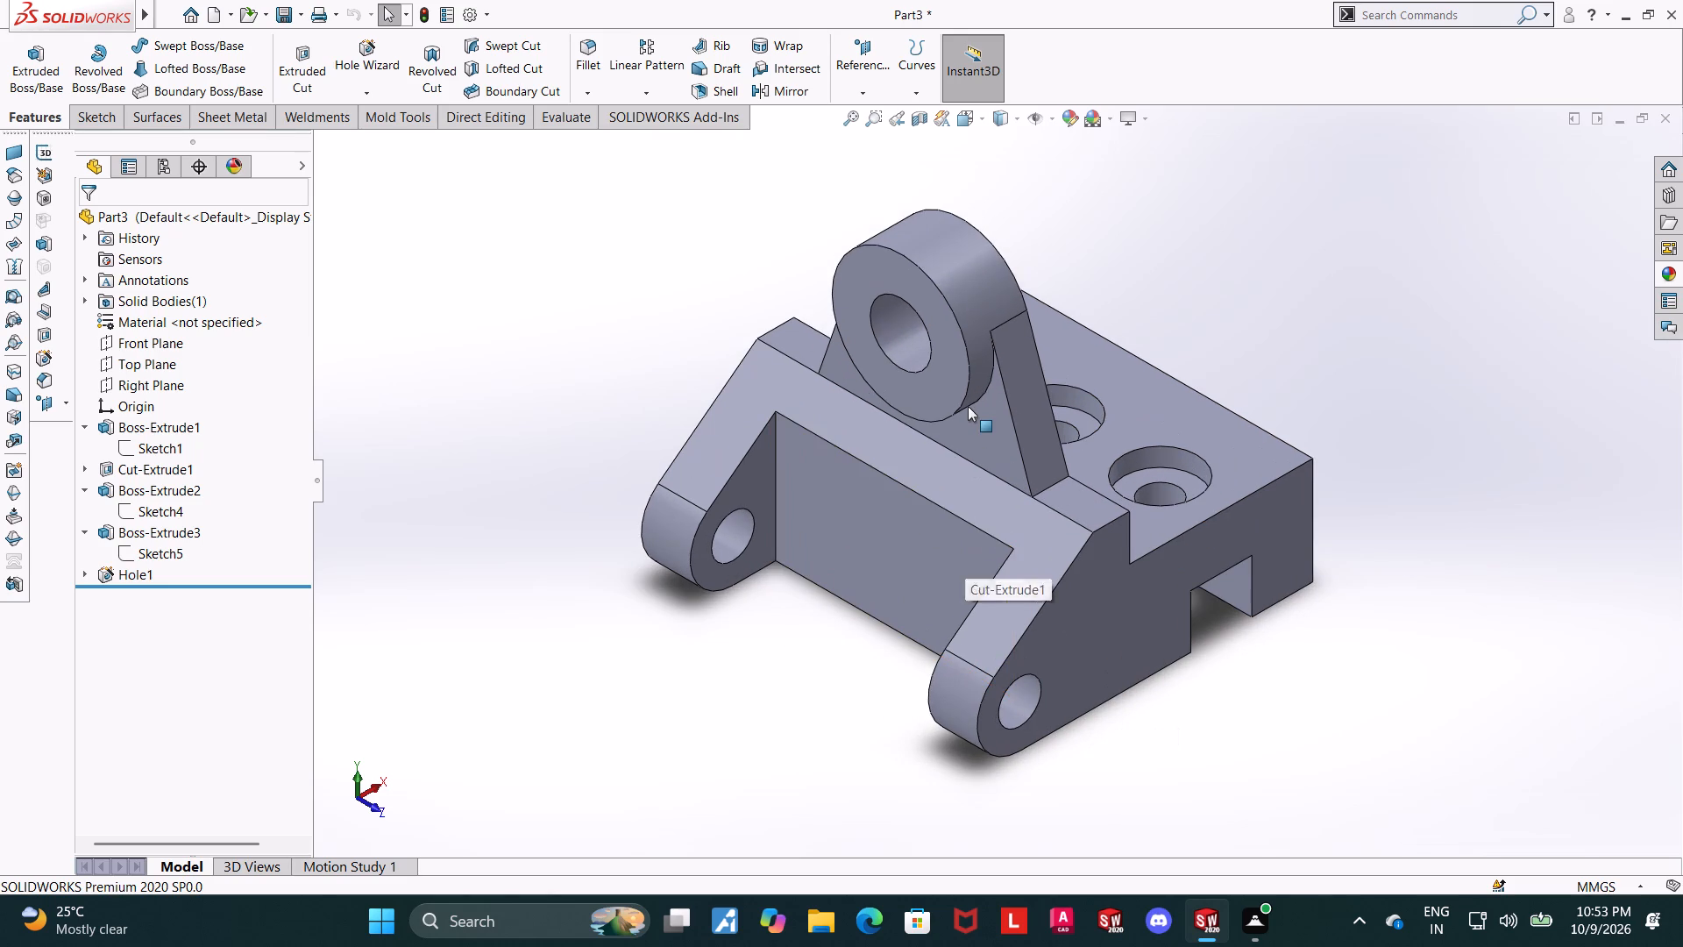
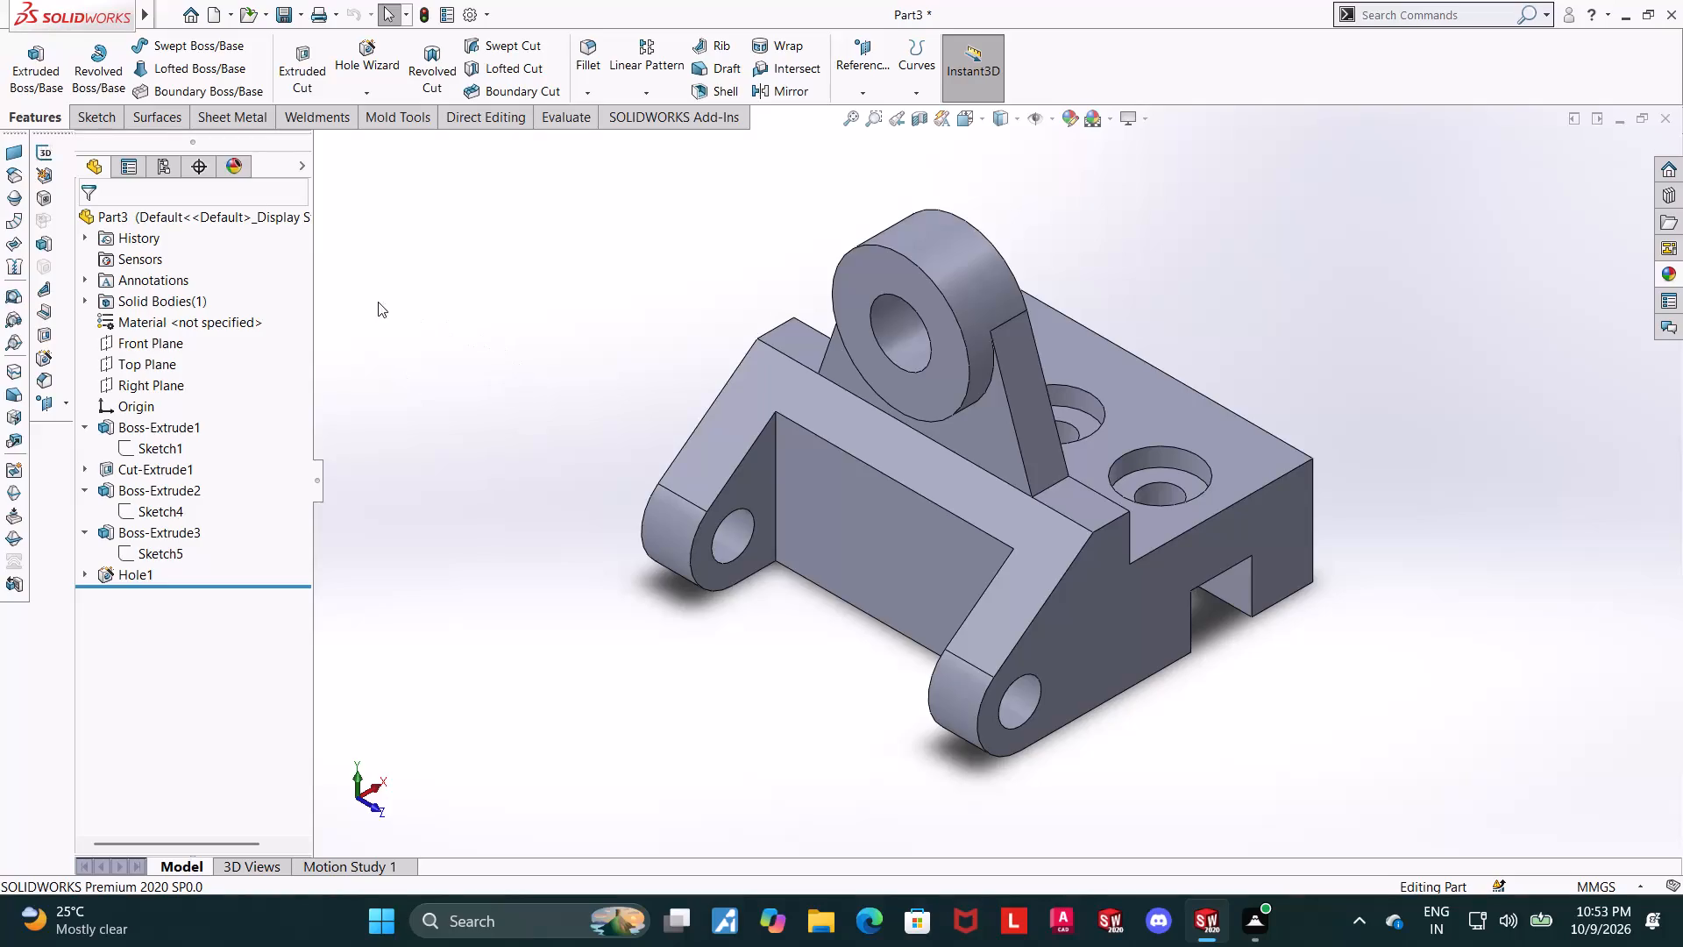
Set the appearance colour of the whole part to white.
right_click(269, 217)
click(309, 196)
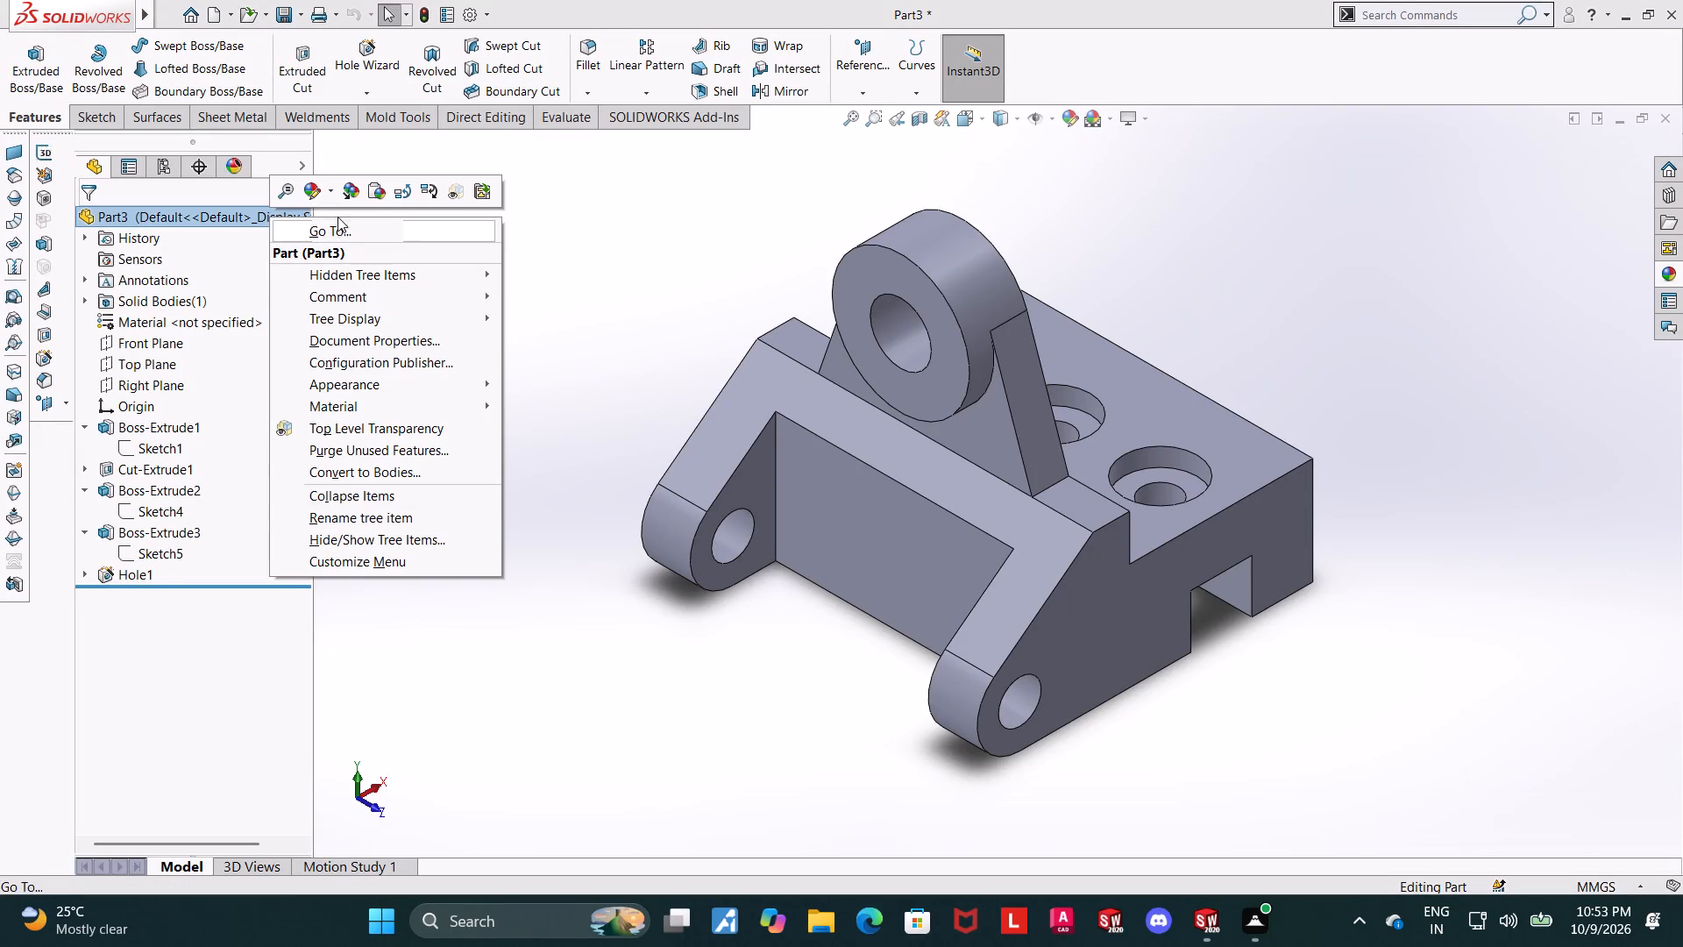
click(308, 195)
click(408, 229)
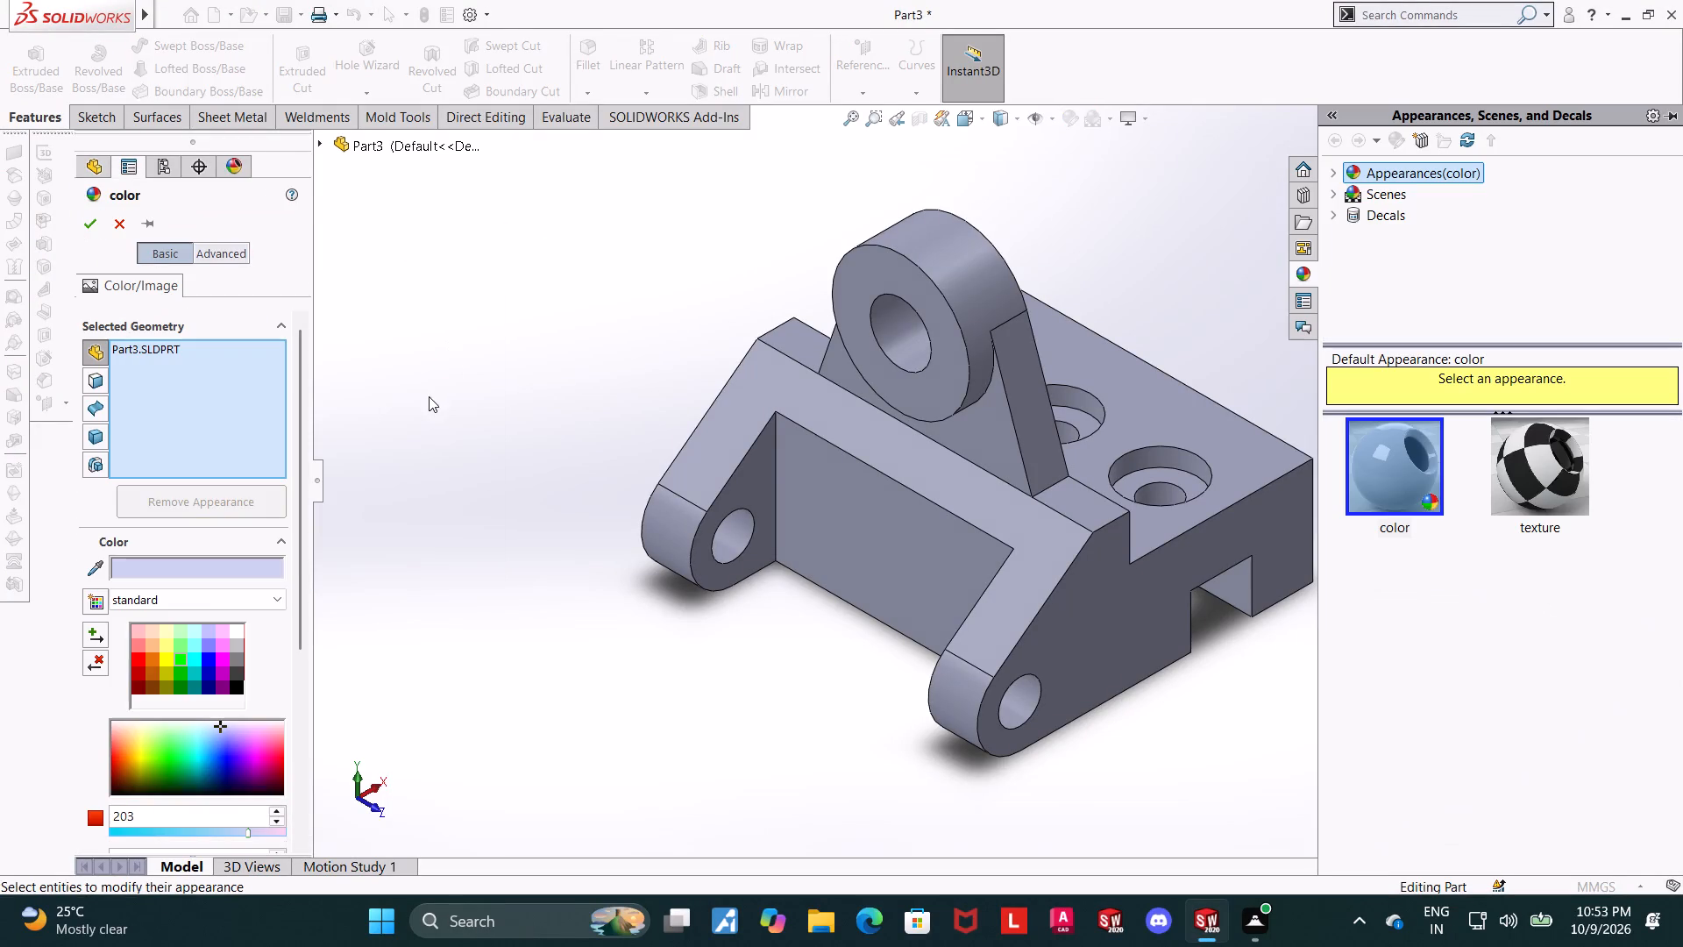
click(235, 626)
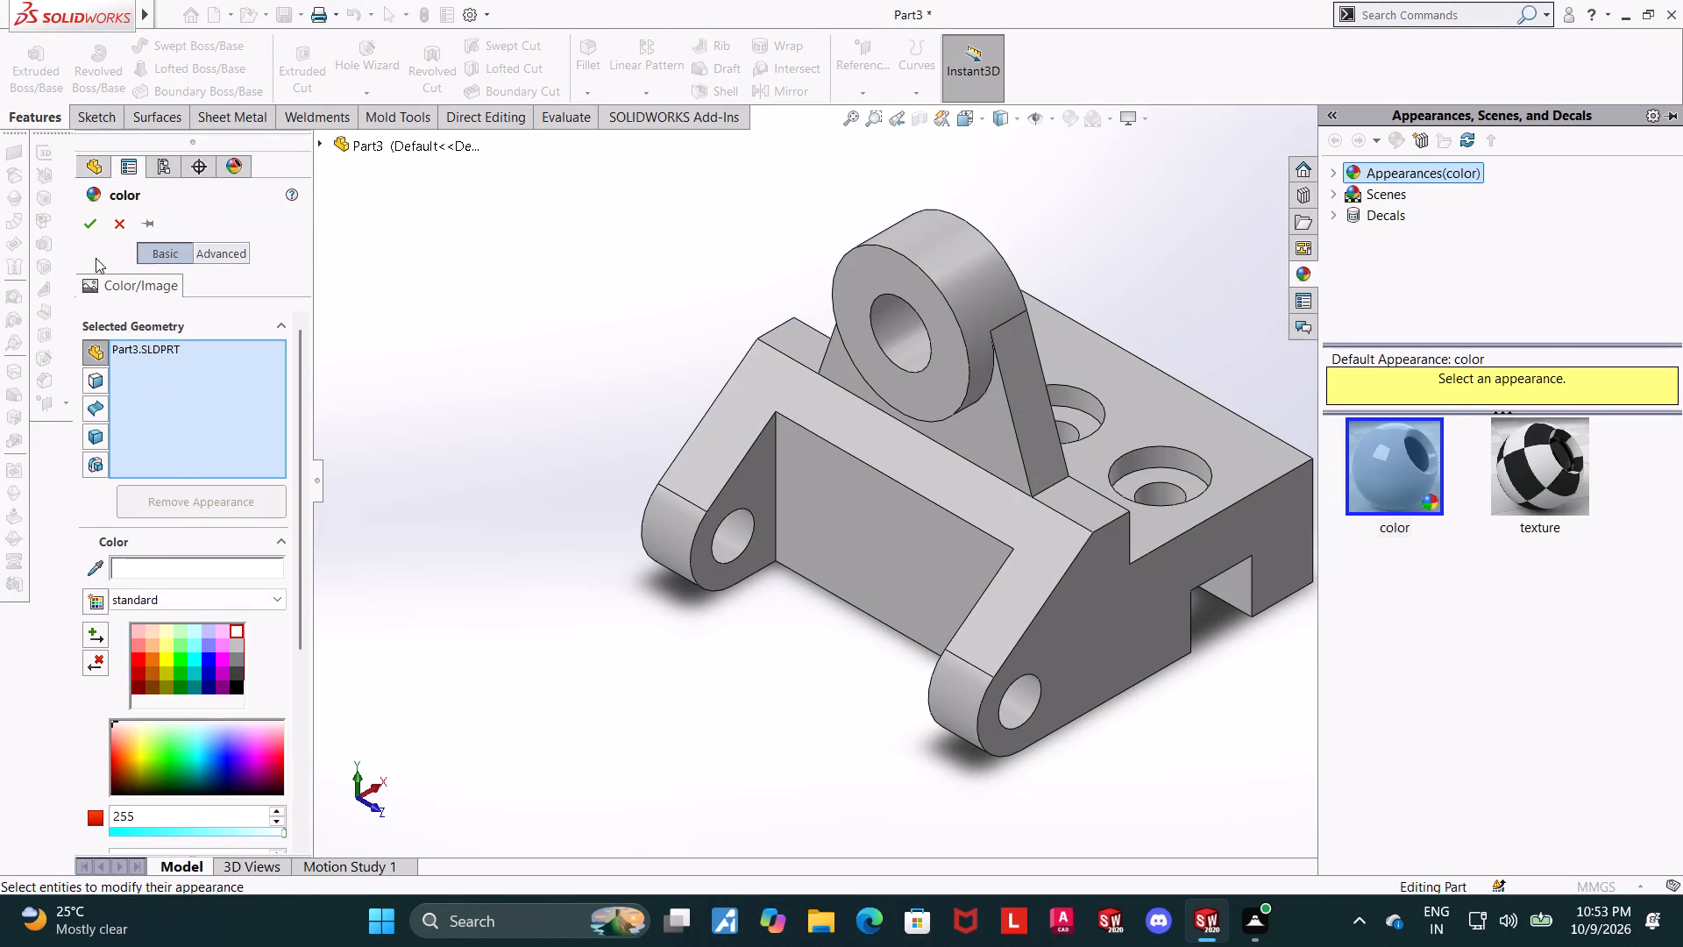
click(89, 223)
click(204, 237)
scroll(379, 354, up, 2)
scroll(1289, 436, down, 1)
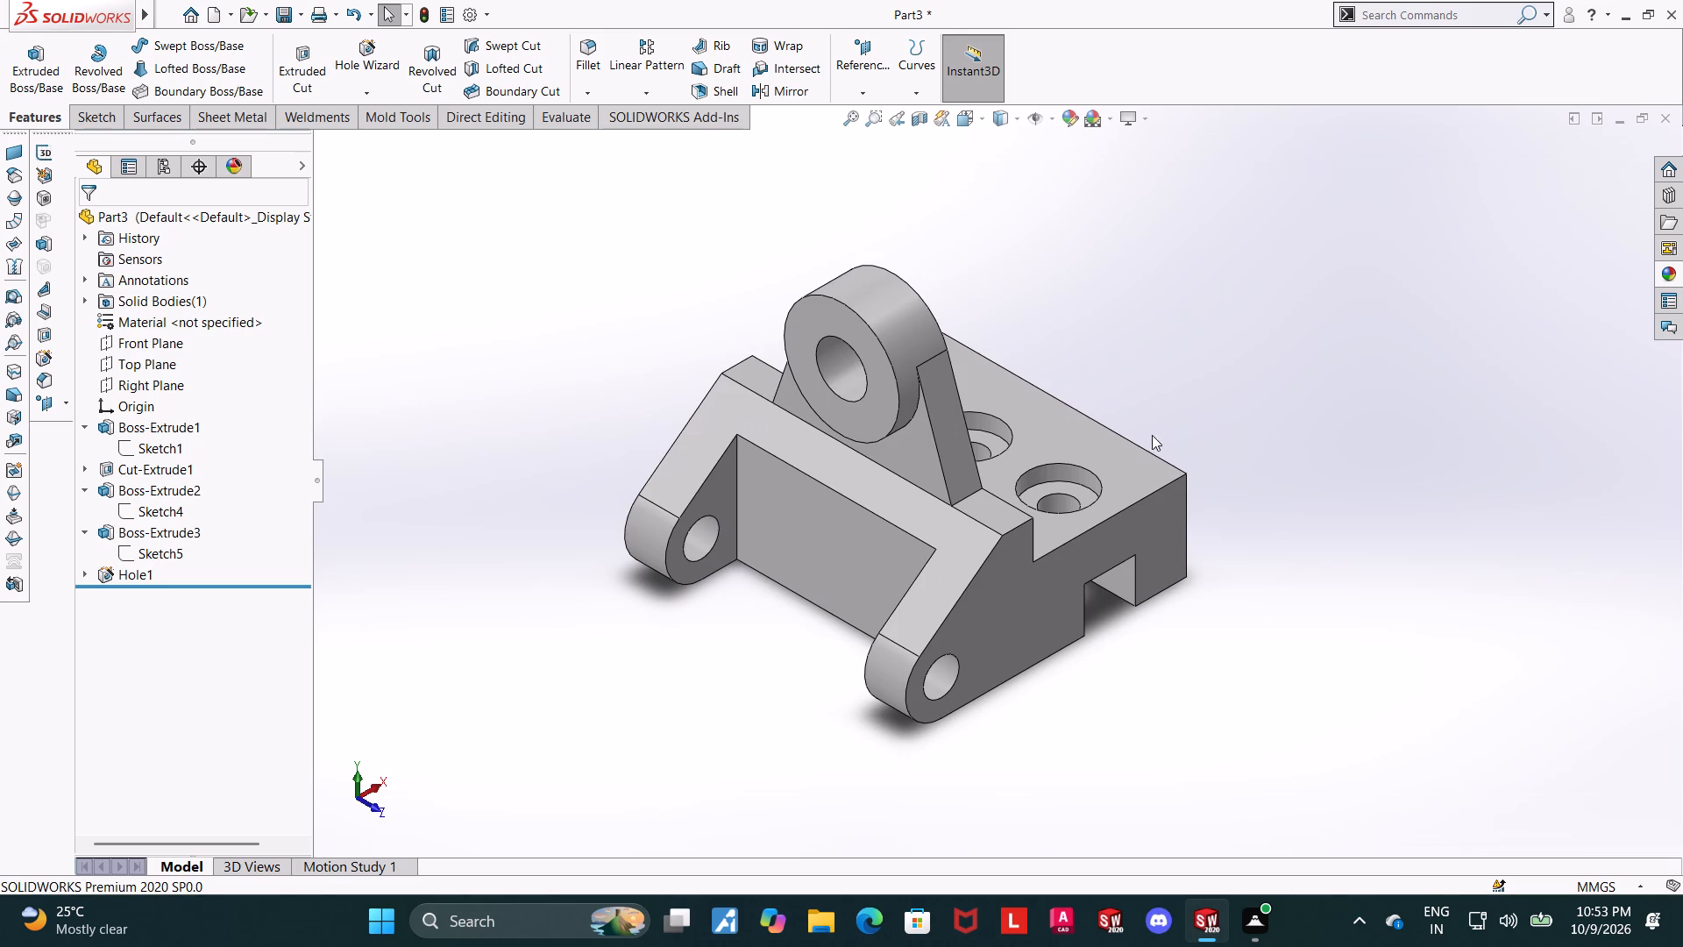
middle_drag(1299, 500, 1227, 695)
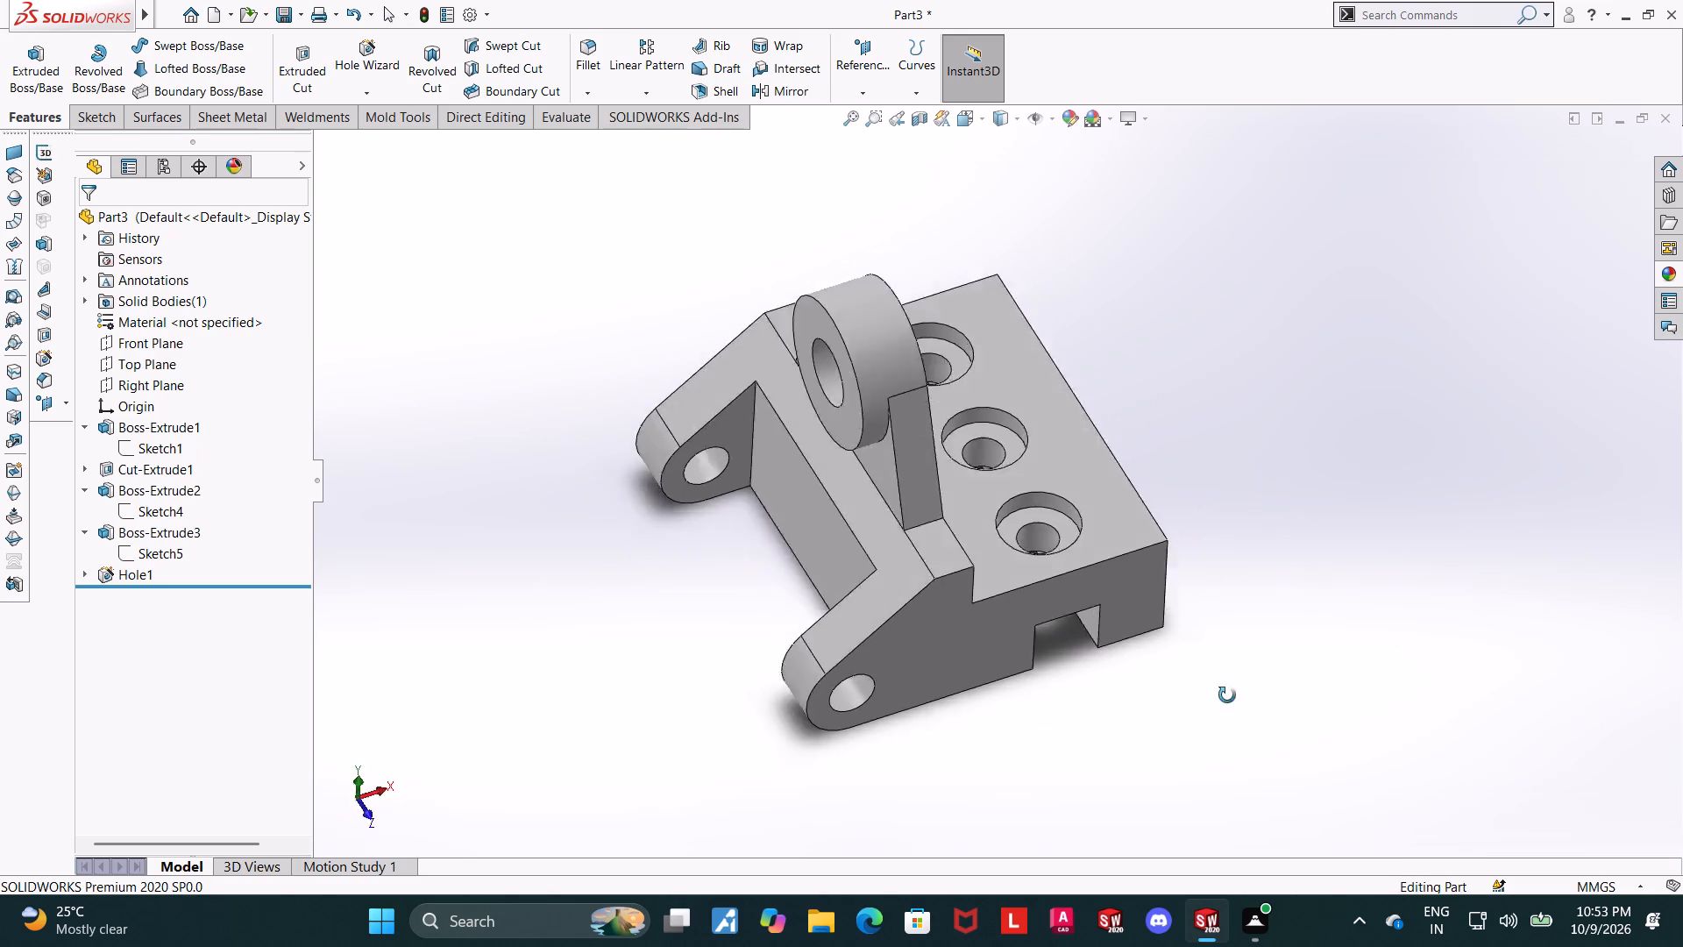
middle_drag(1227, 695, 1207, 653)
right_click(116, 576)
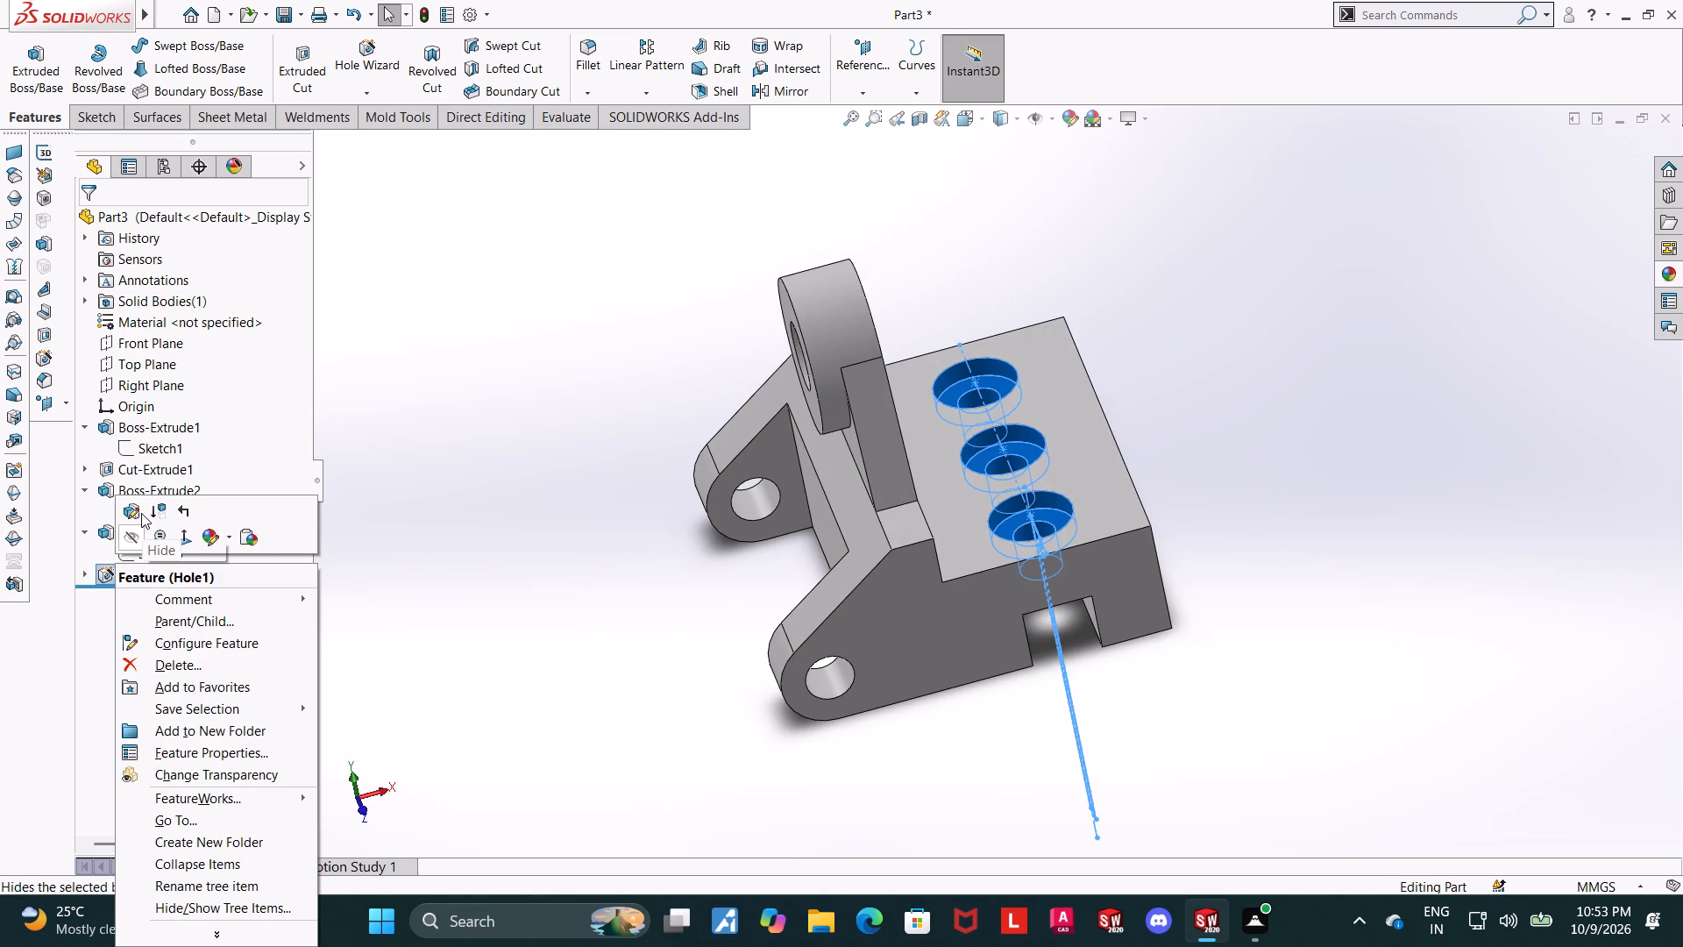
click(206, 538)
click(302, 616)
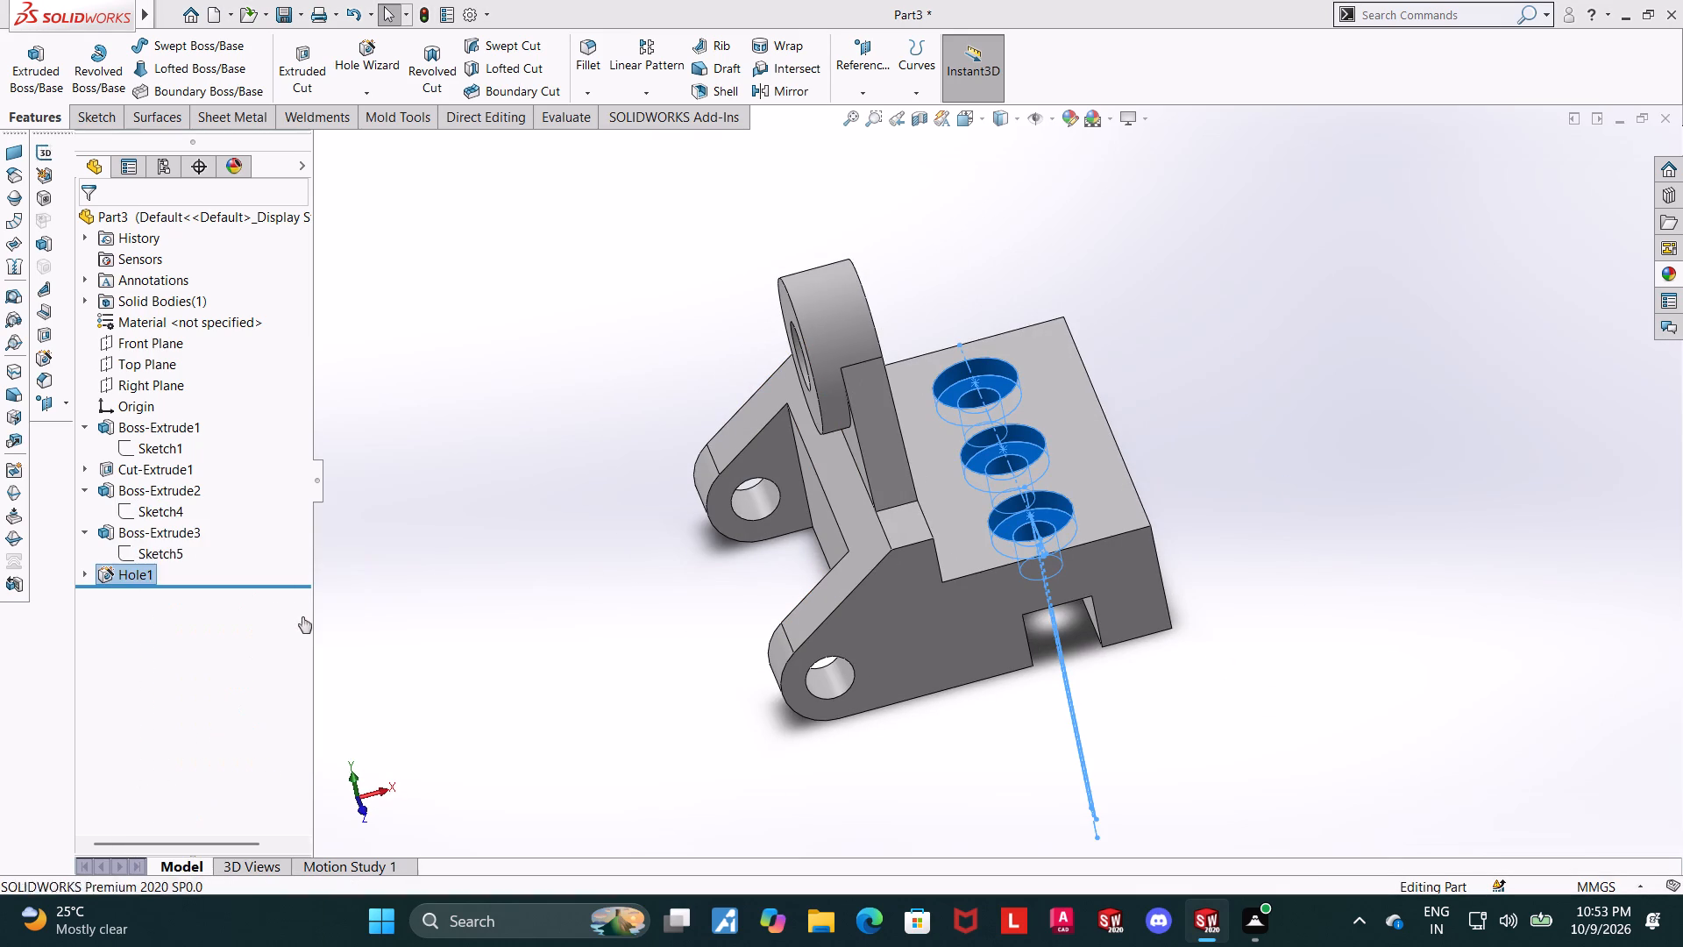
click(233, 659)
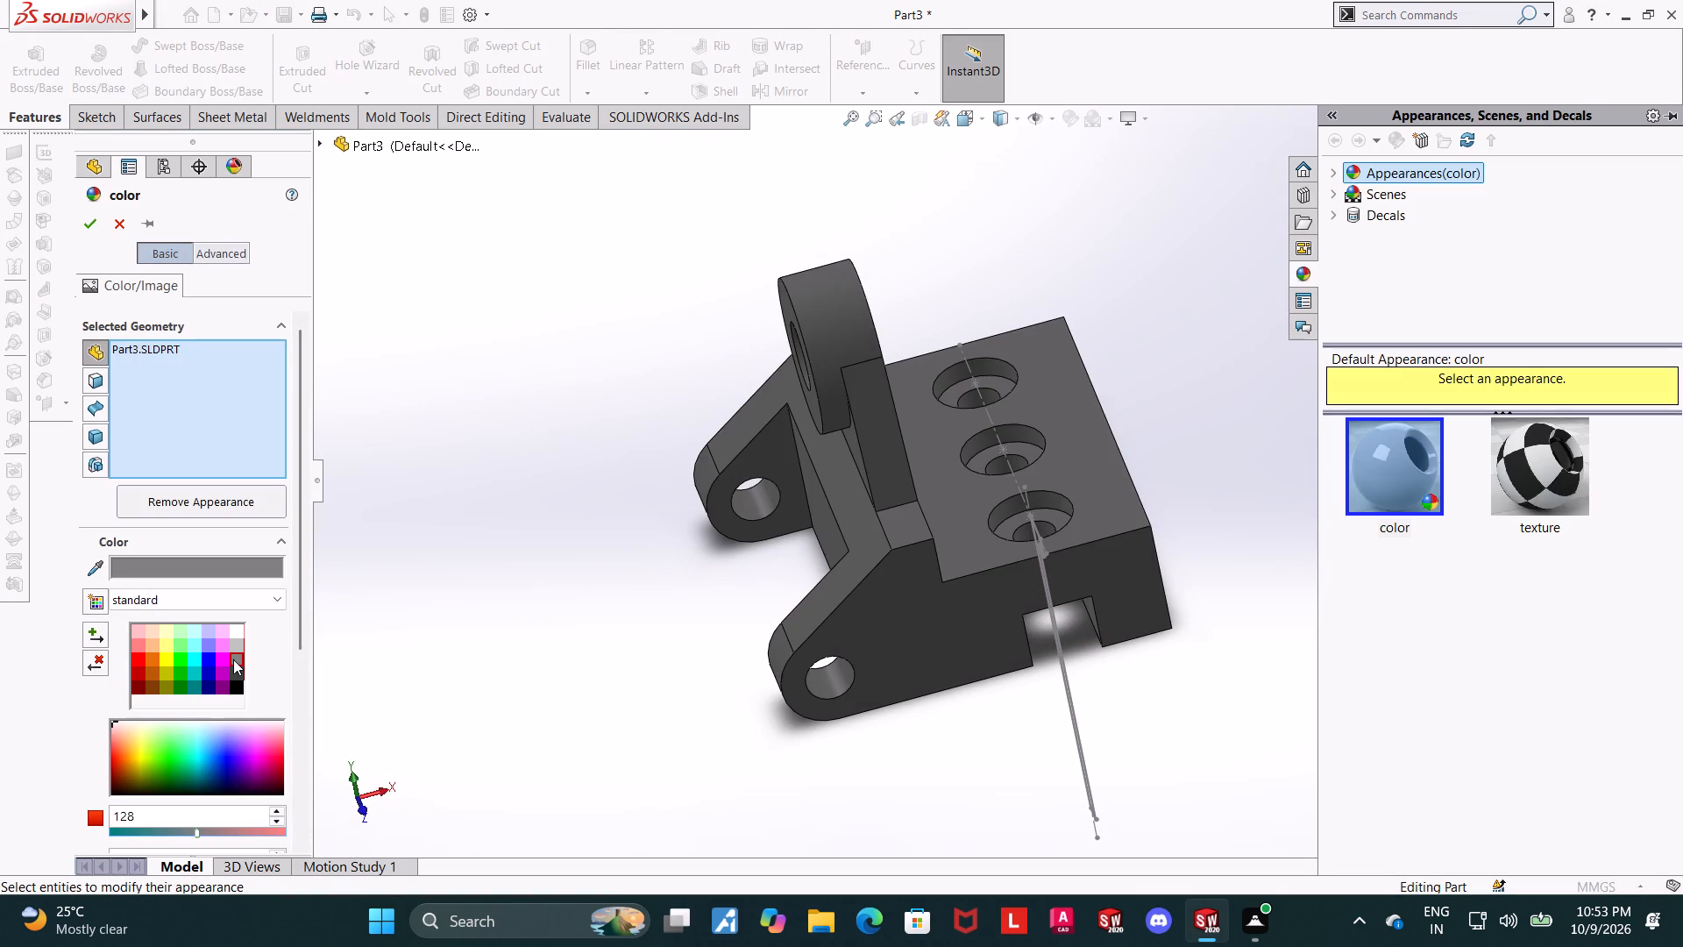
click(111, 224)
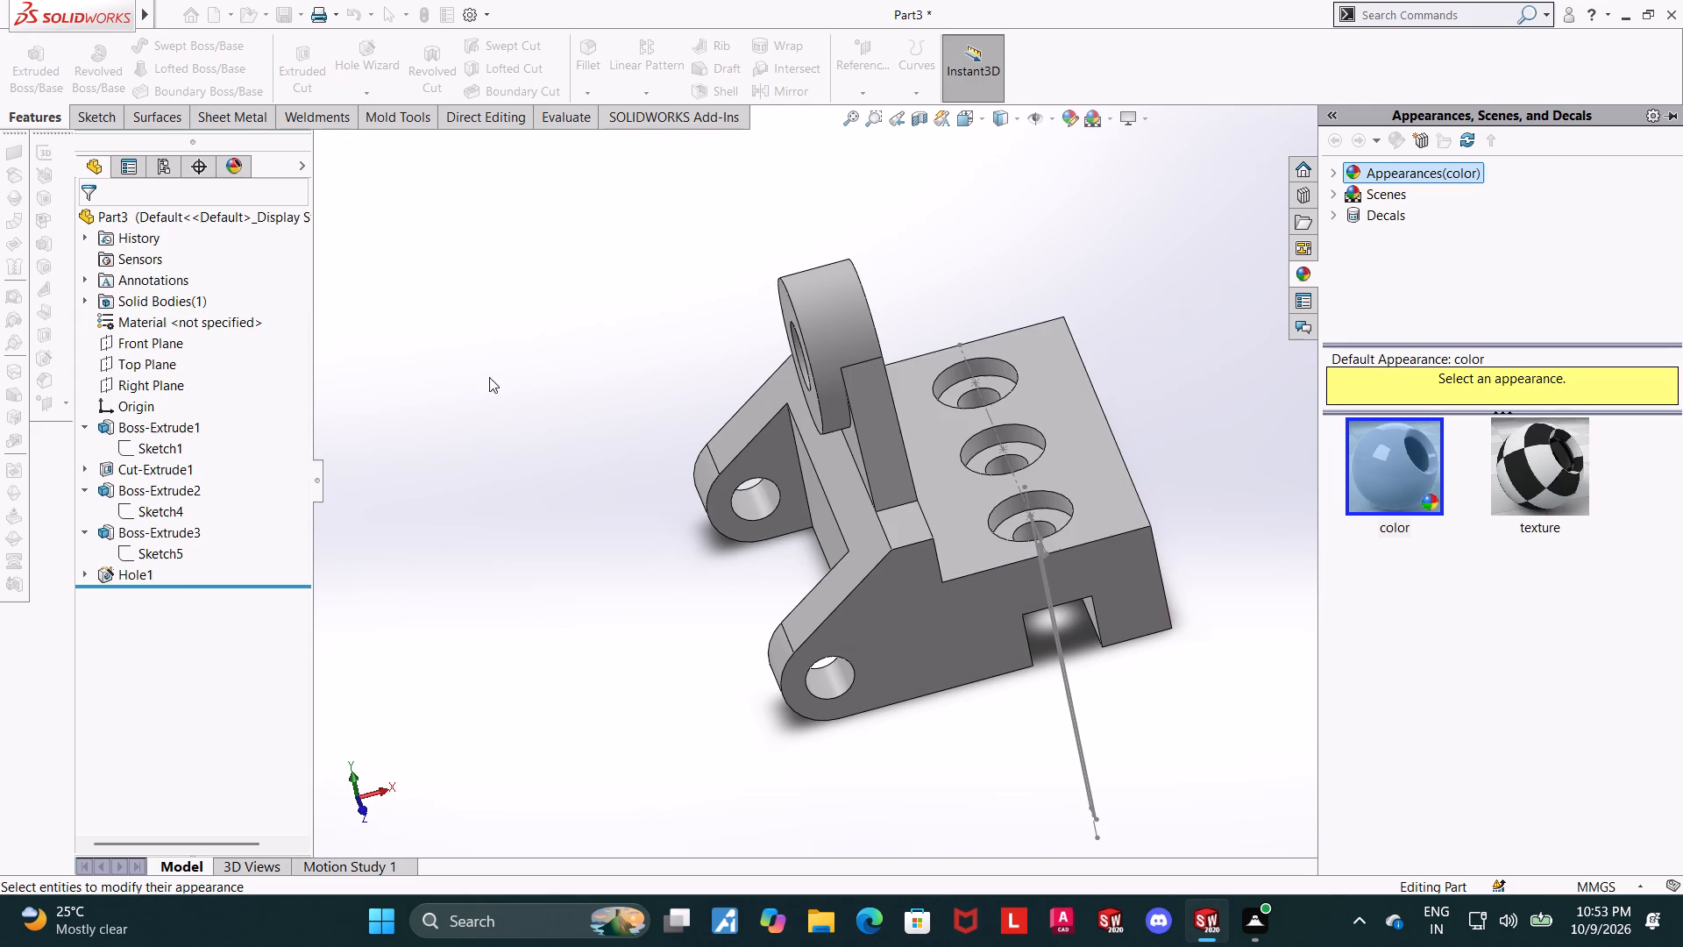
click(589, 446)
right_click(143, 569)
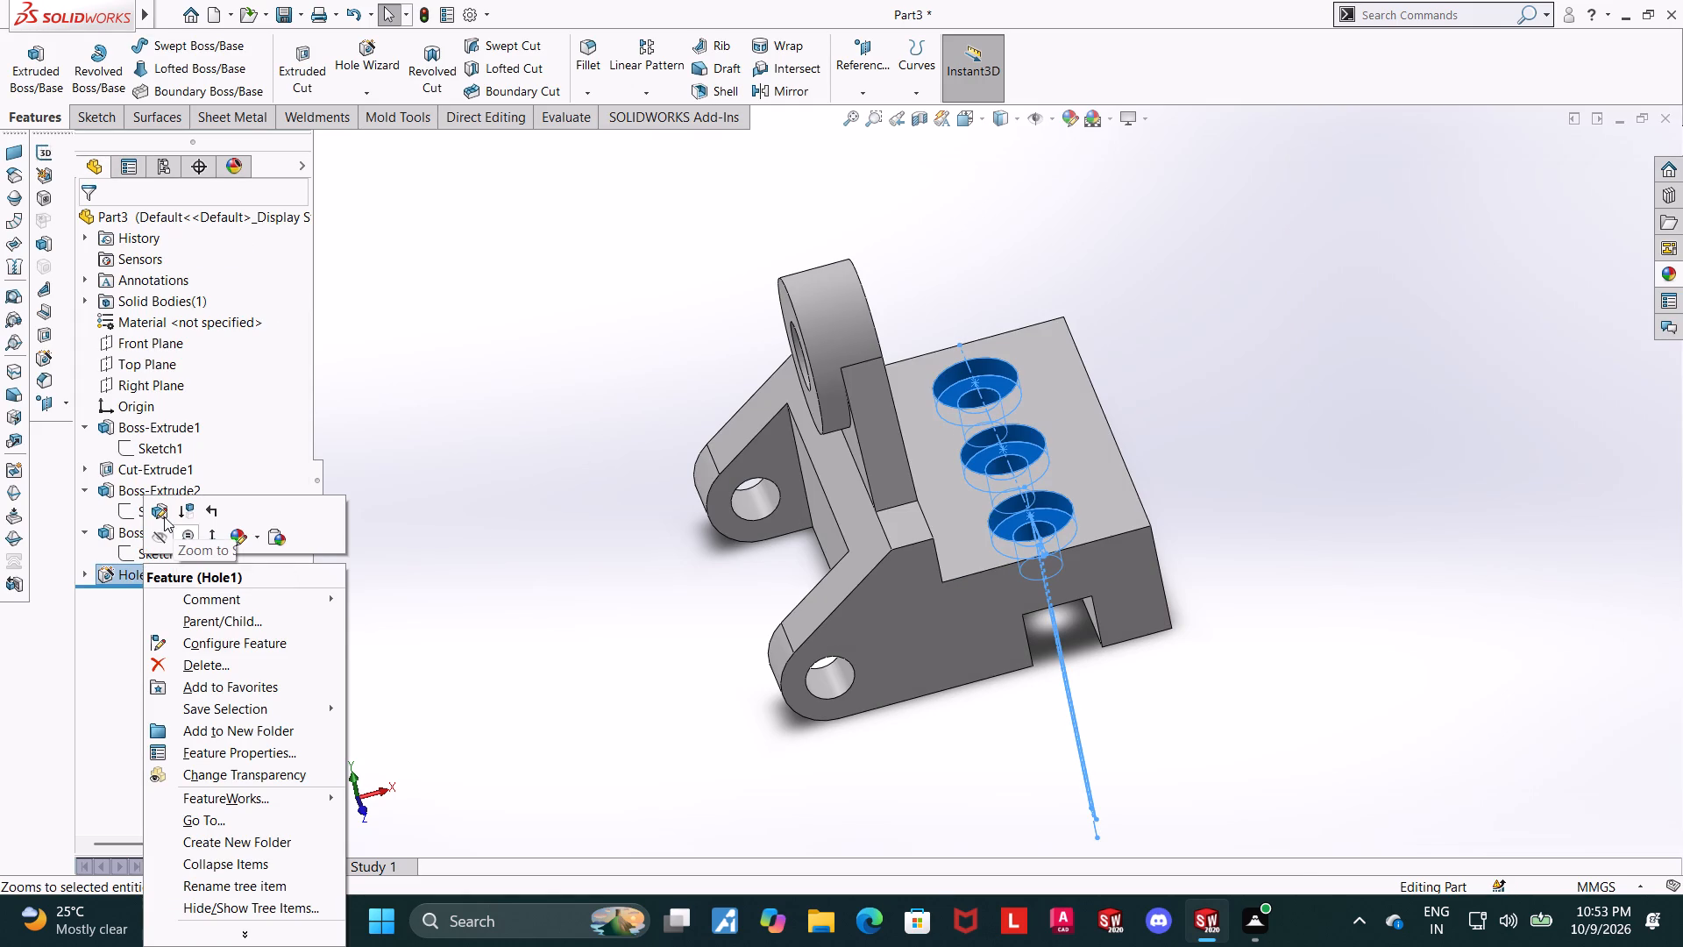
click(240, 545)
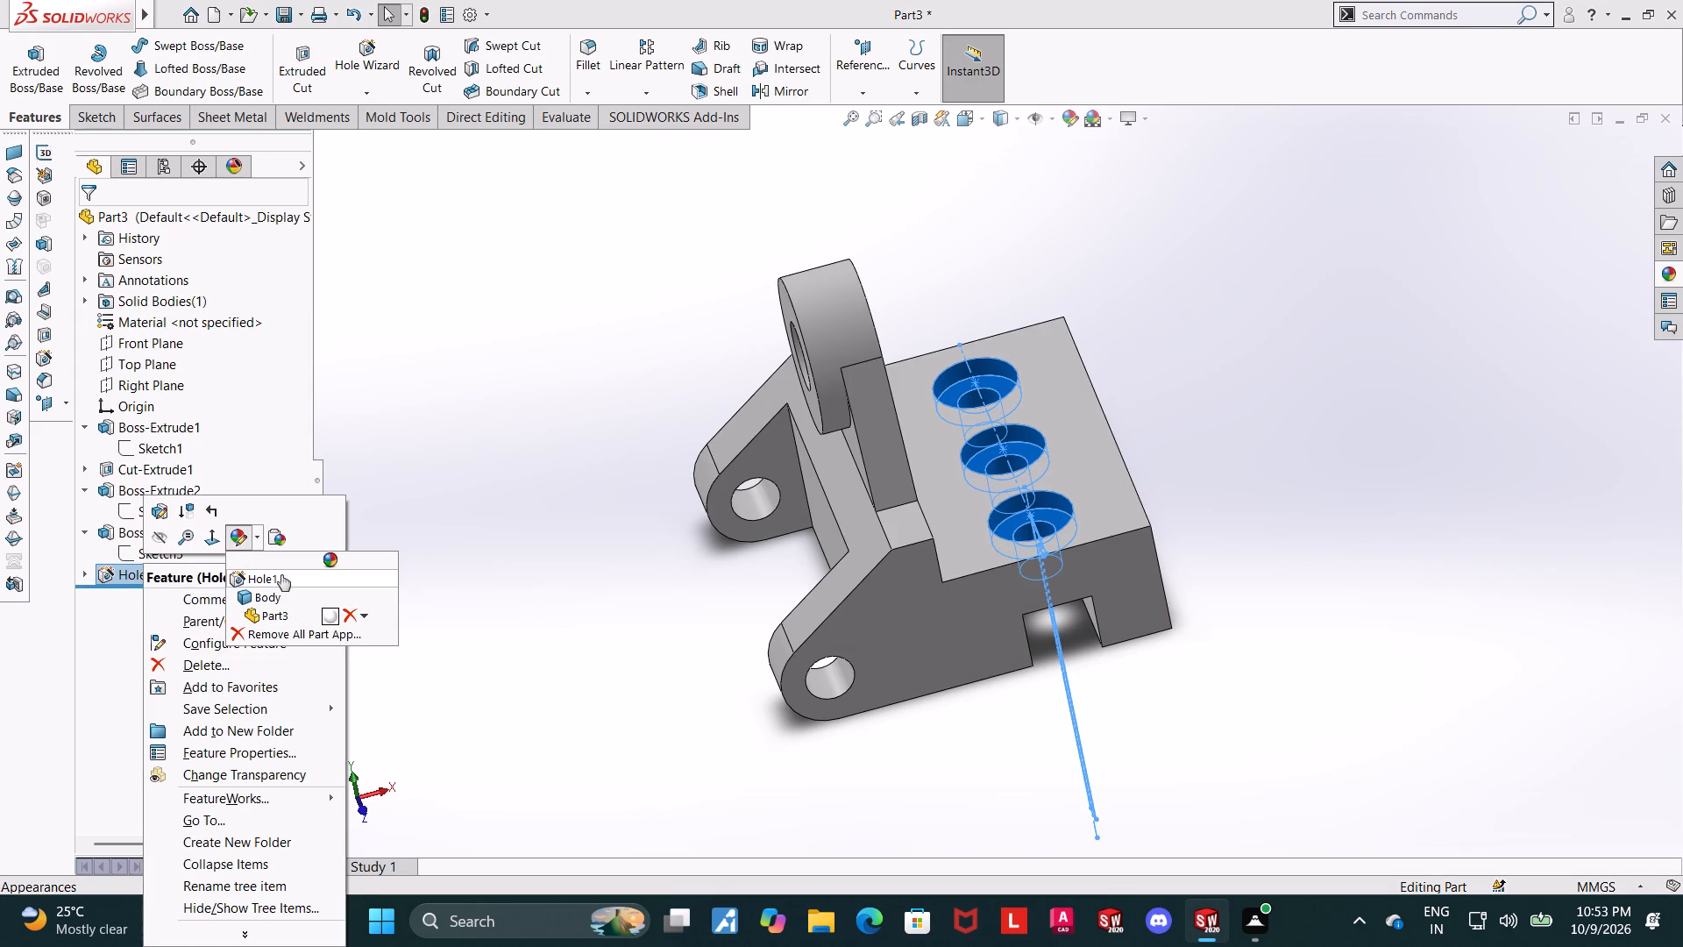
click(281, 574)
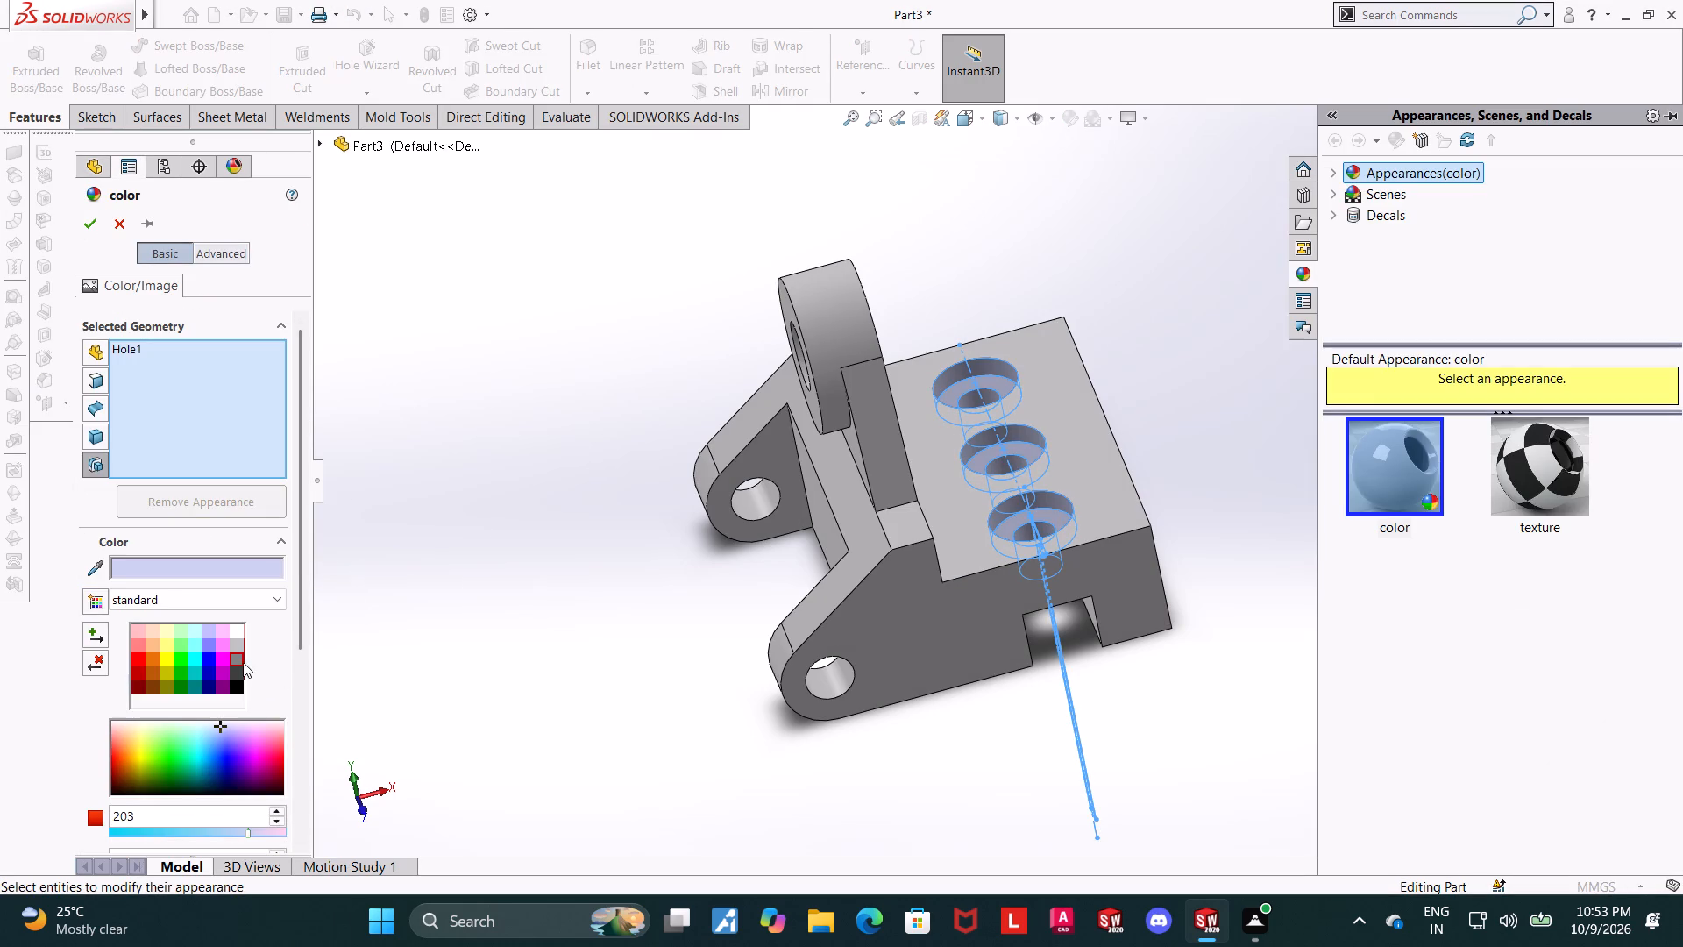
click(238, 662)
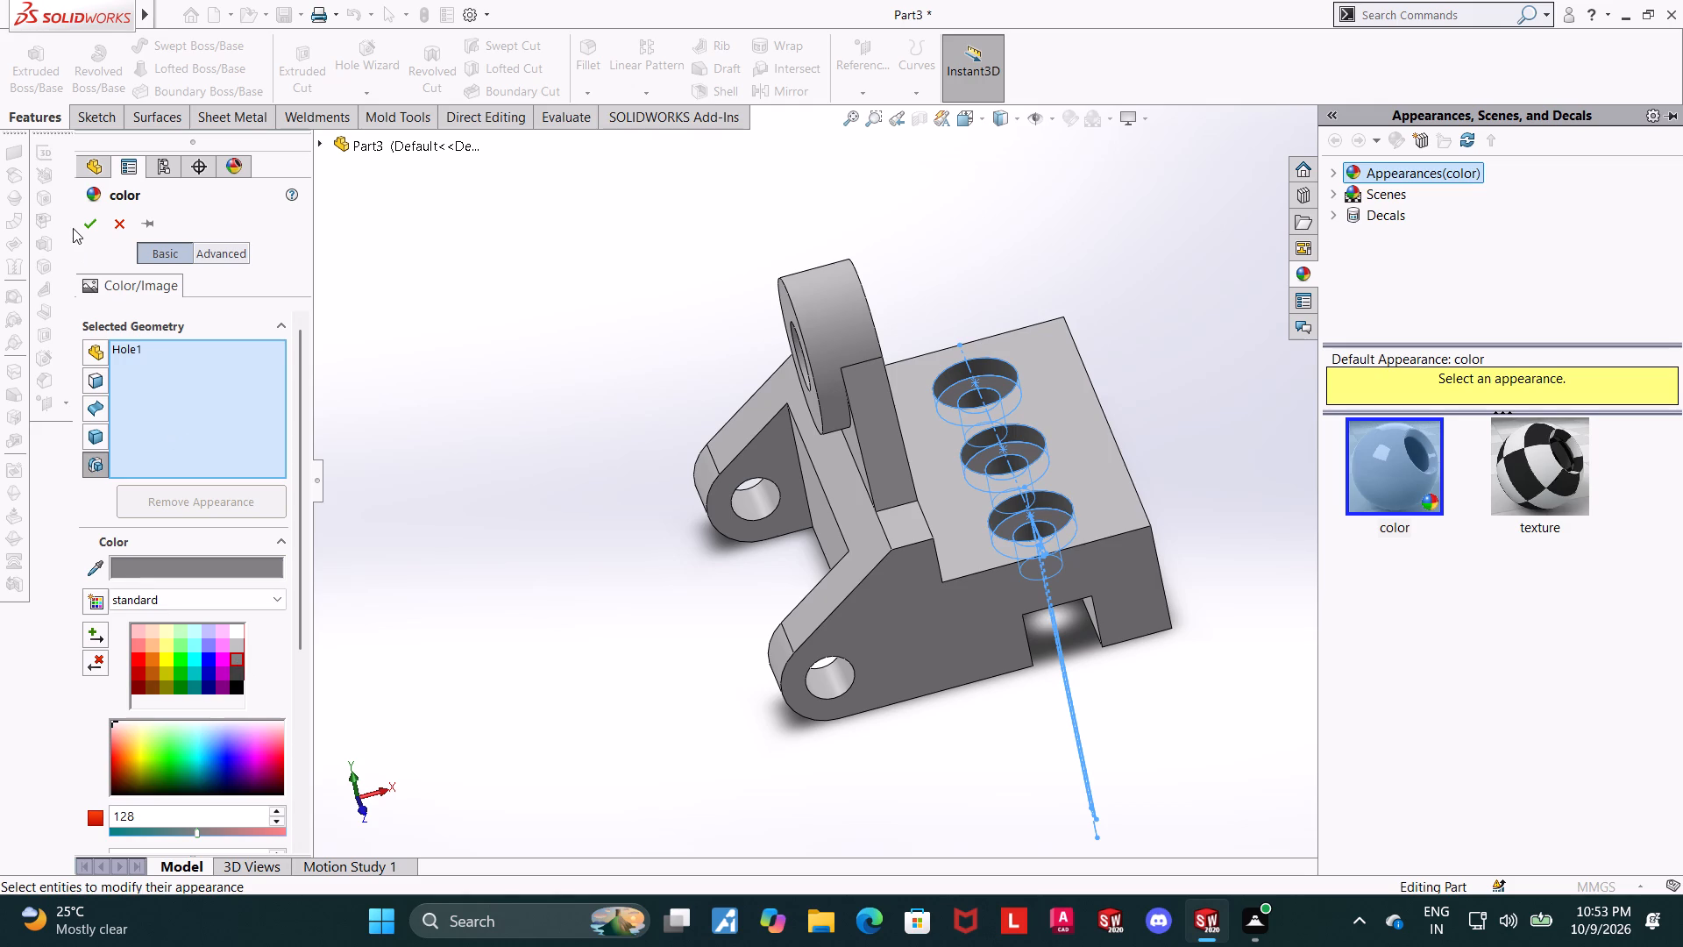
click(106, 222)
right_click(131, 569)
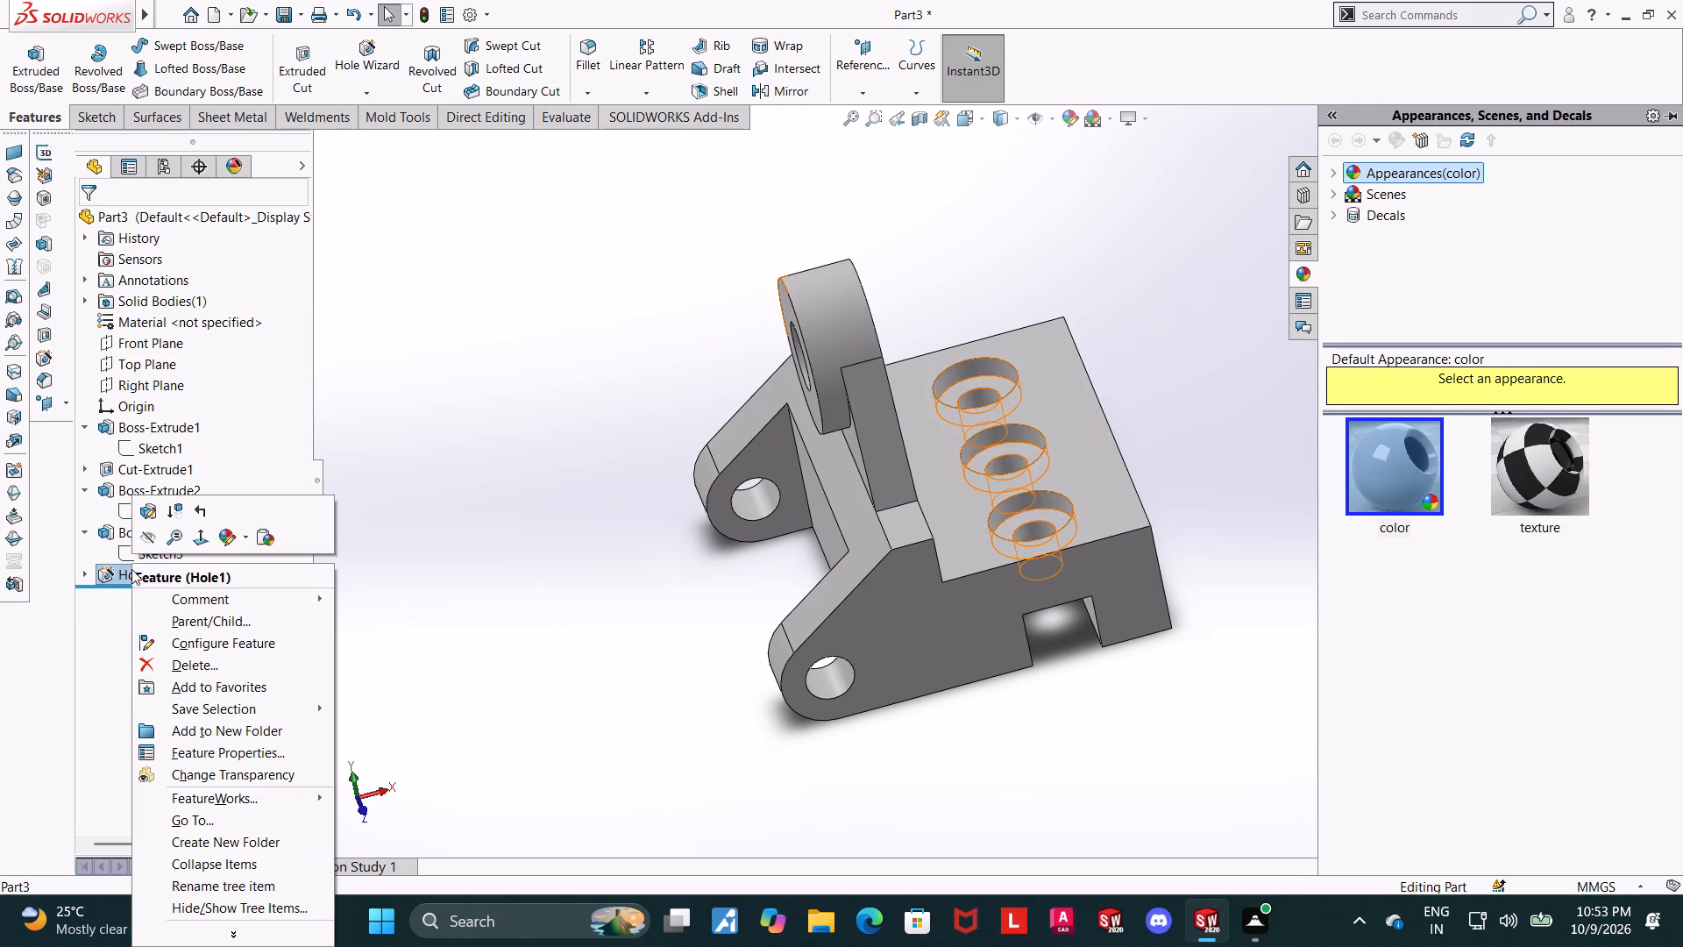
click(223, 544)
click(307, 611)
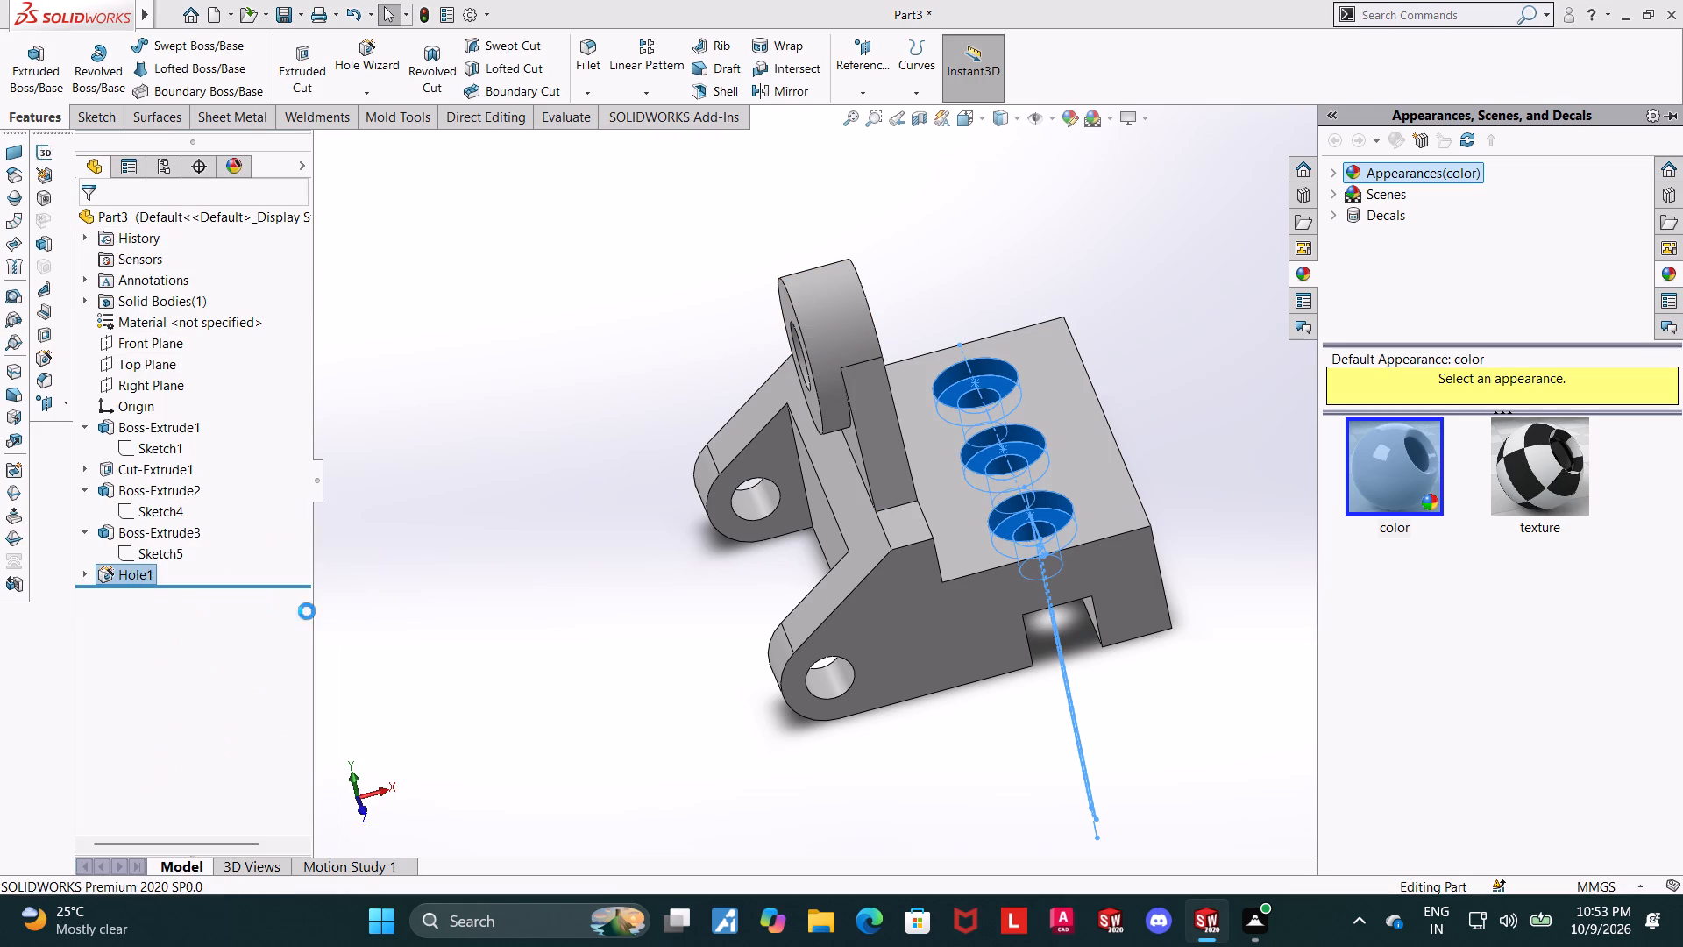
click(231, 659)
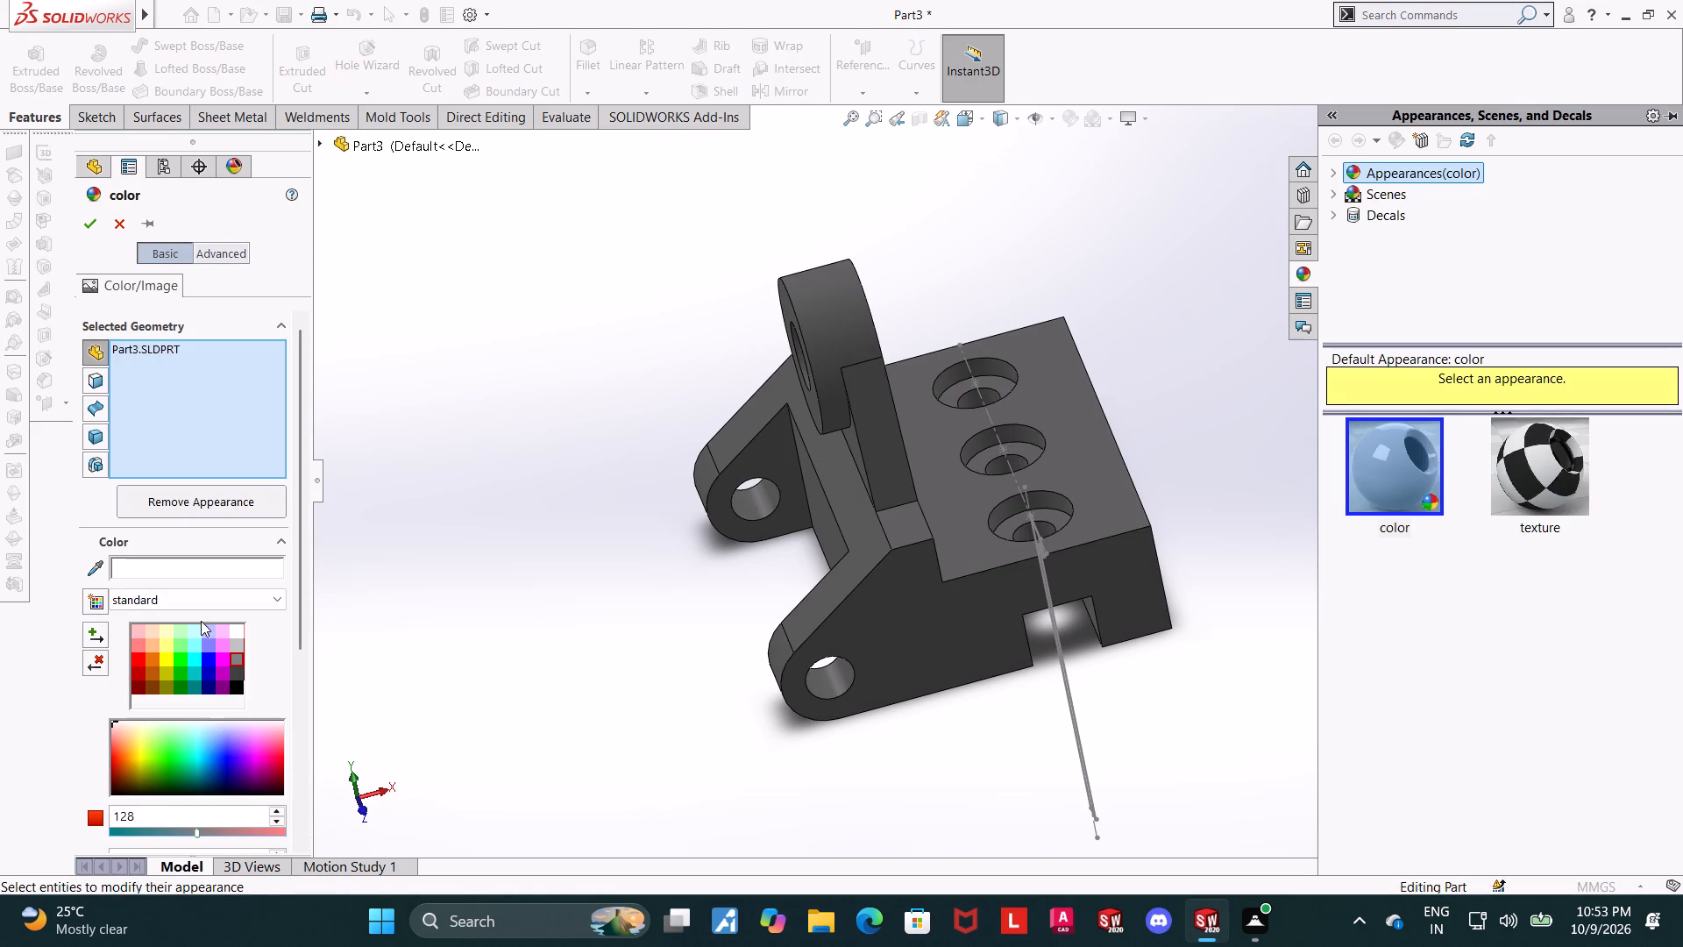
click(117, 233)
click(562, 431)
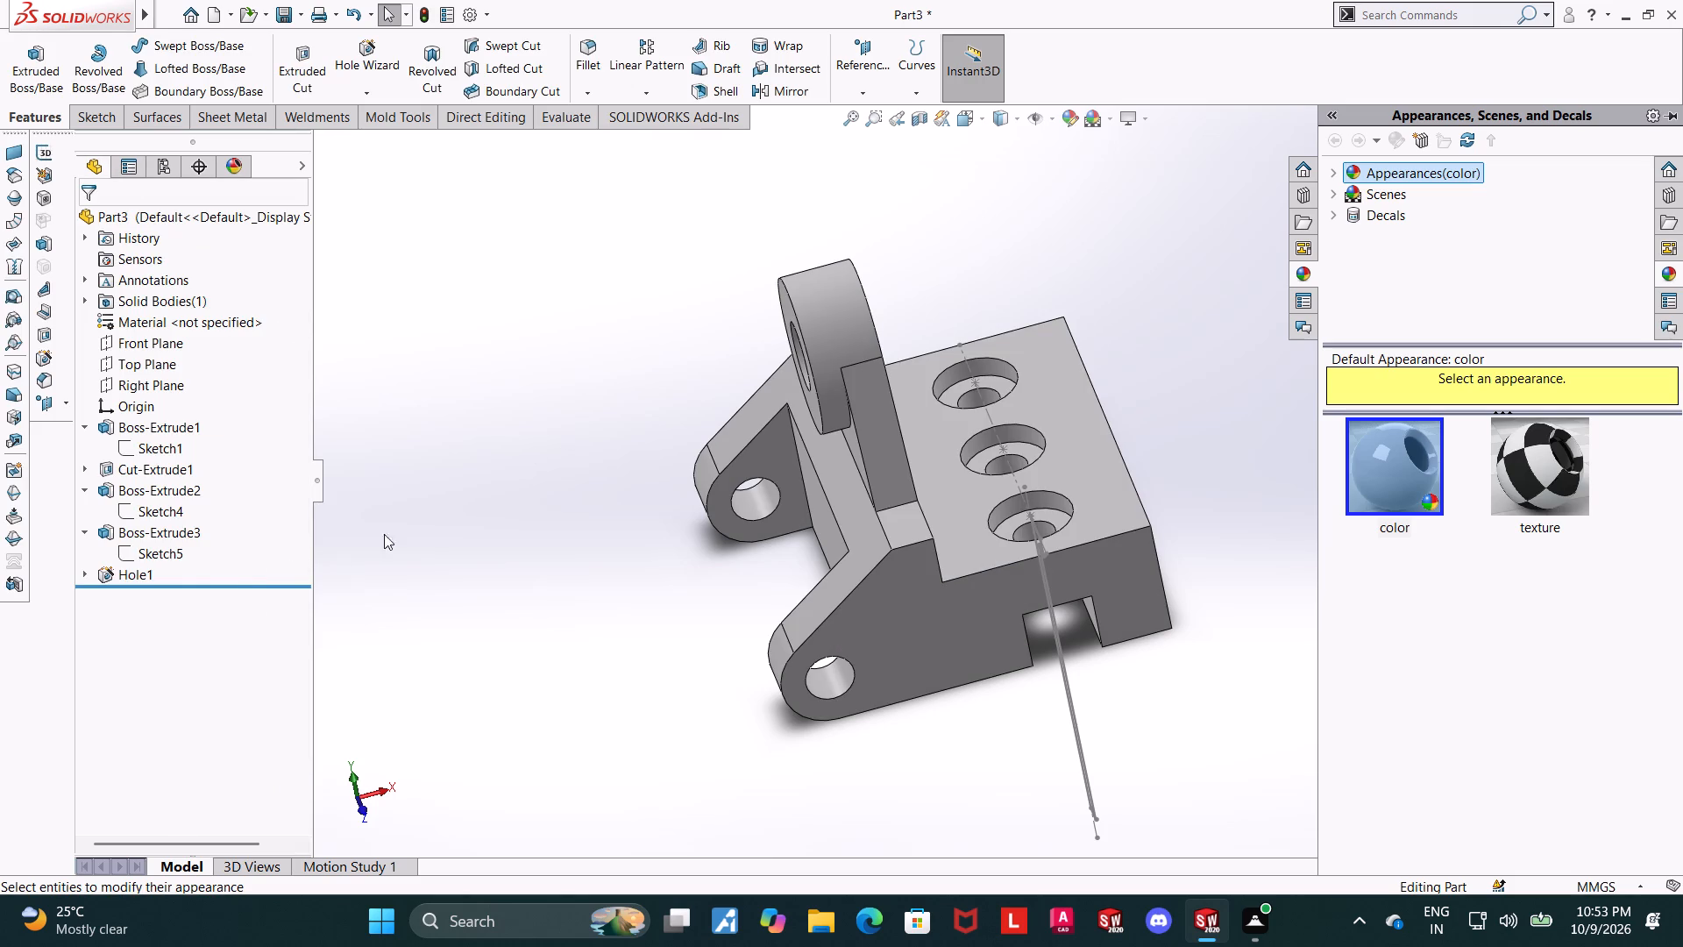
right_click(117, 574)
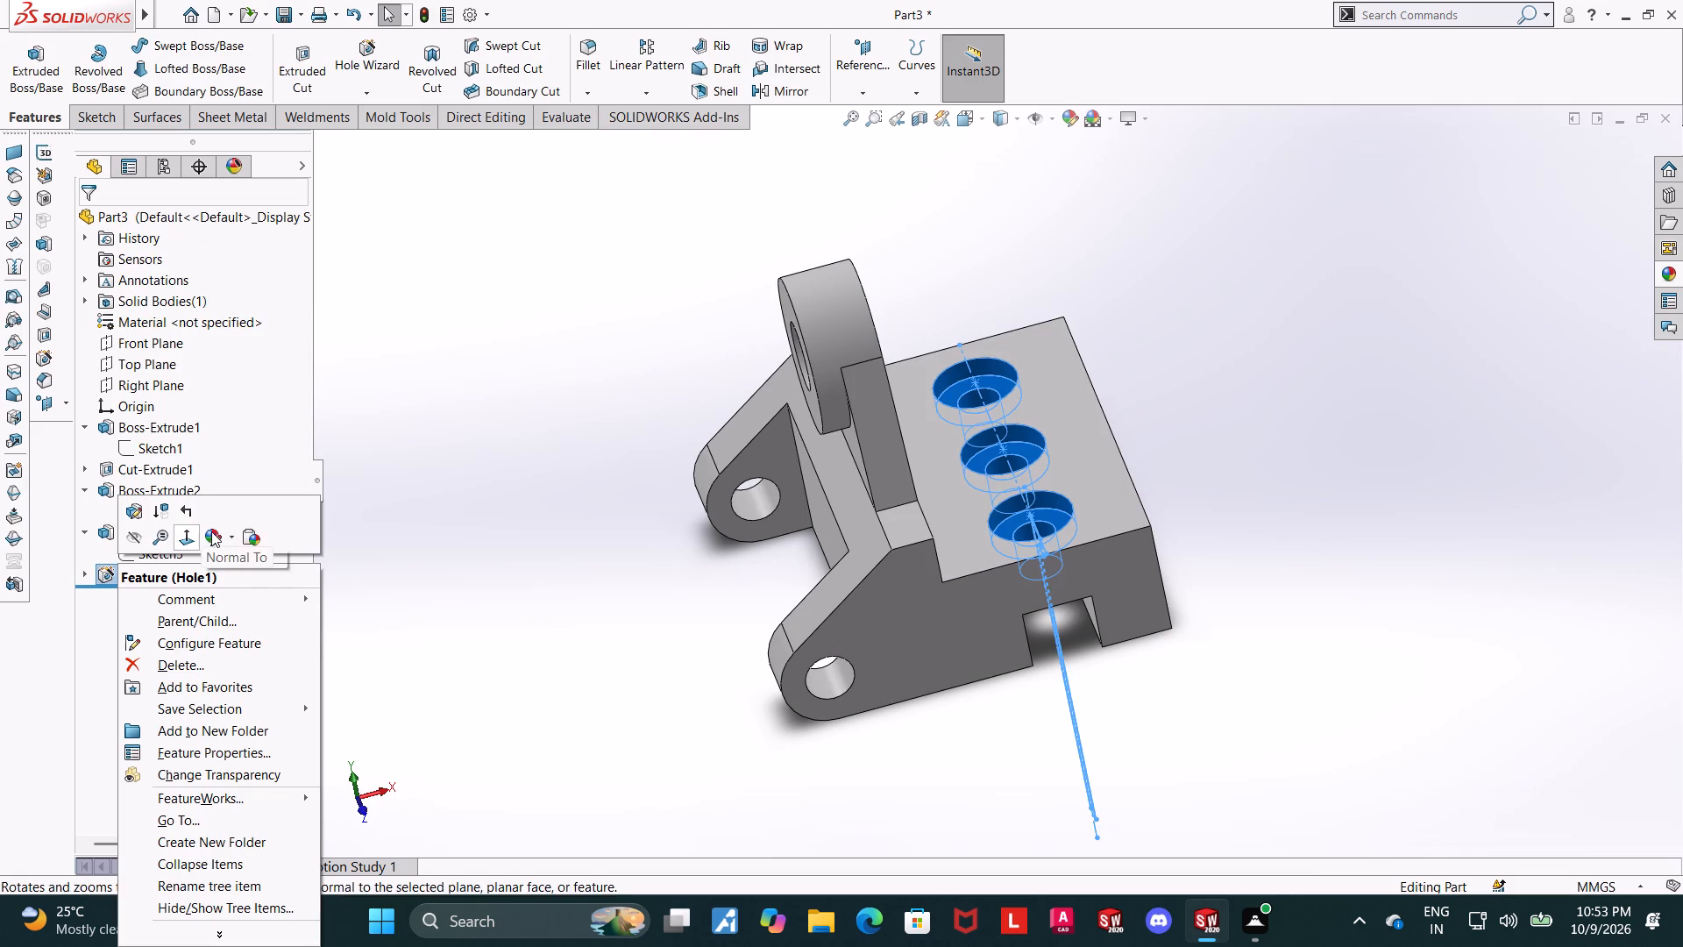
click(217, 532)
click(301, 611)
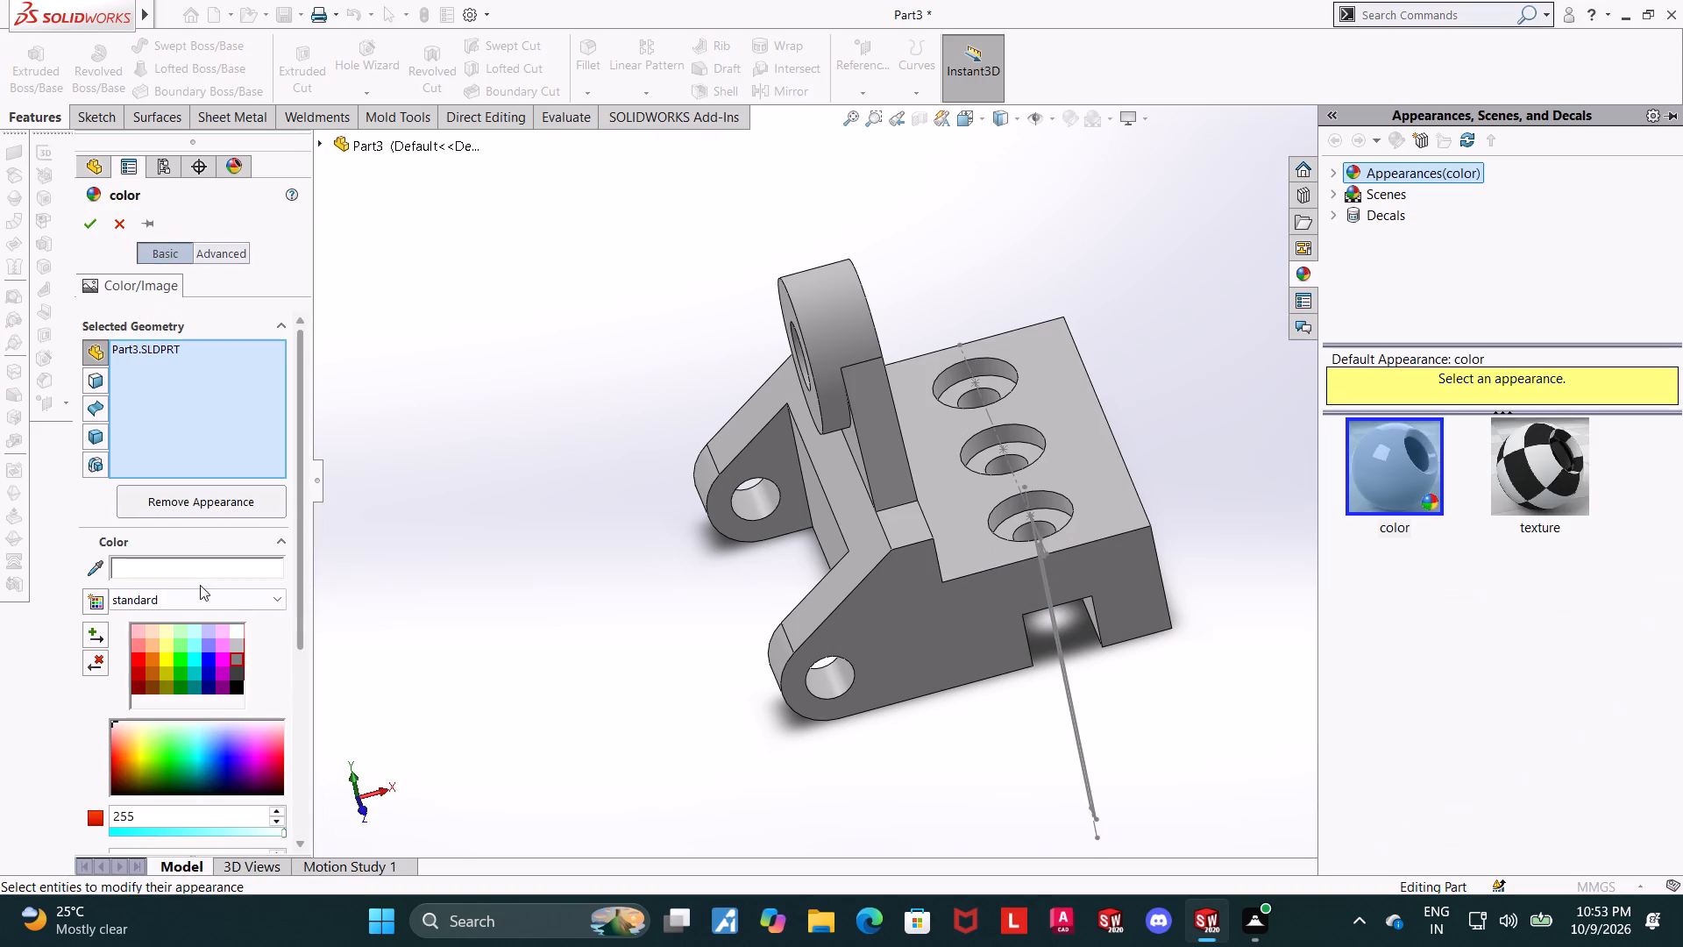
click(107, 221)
Set the appearance colour of only the counterbored hole feature, Hole1, to dark grey.
right_click(145, 573)
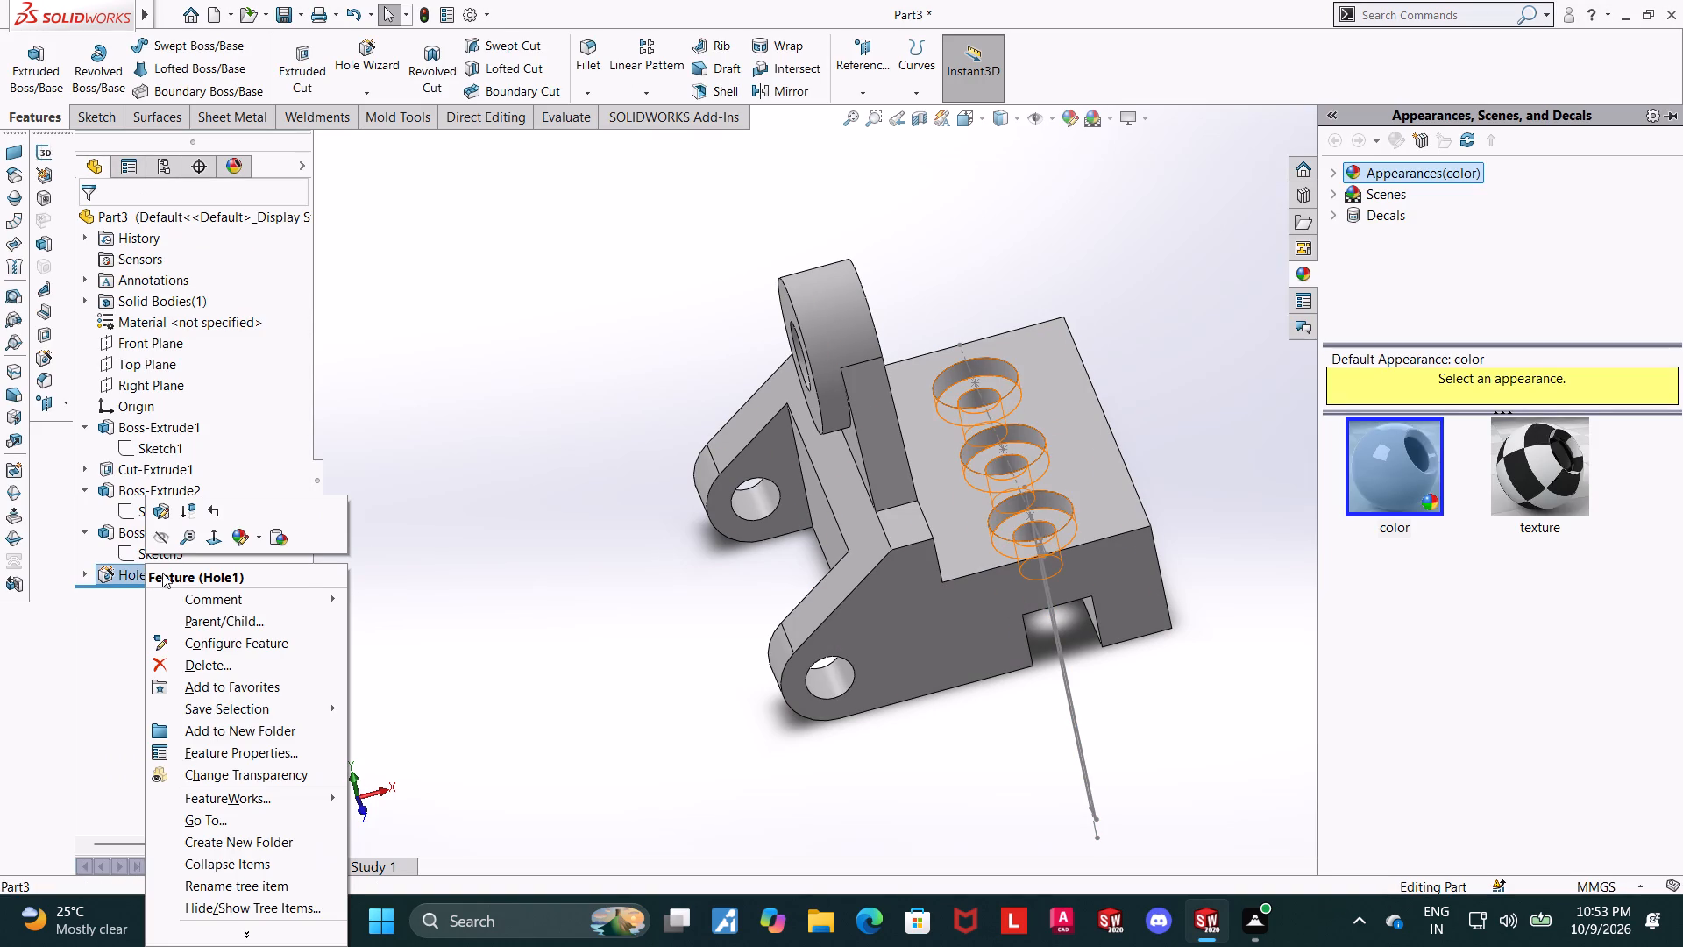
click(236, 527)
click(292, 574)
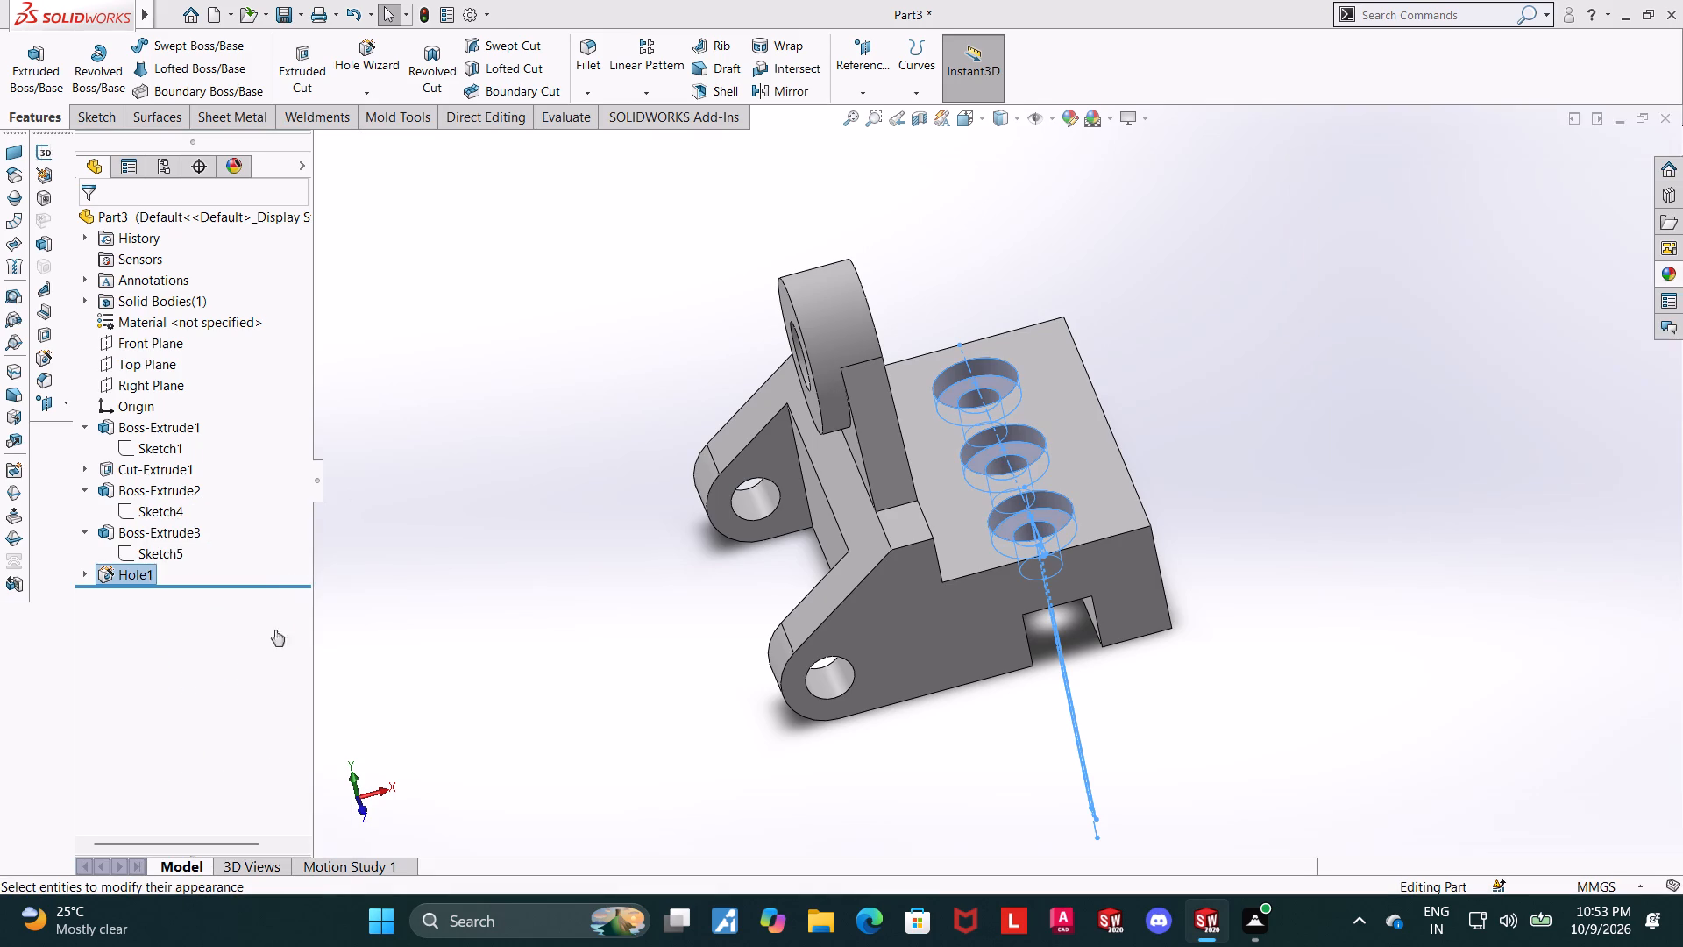
click(238, 658)
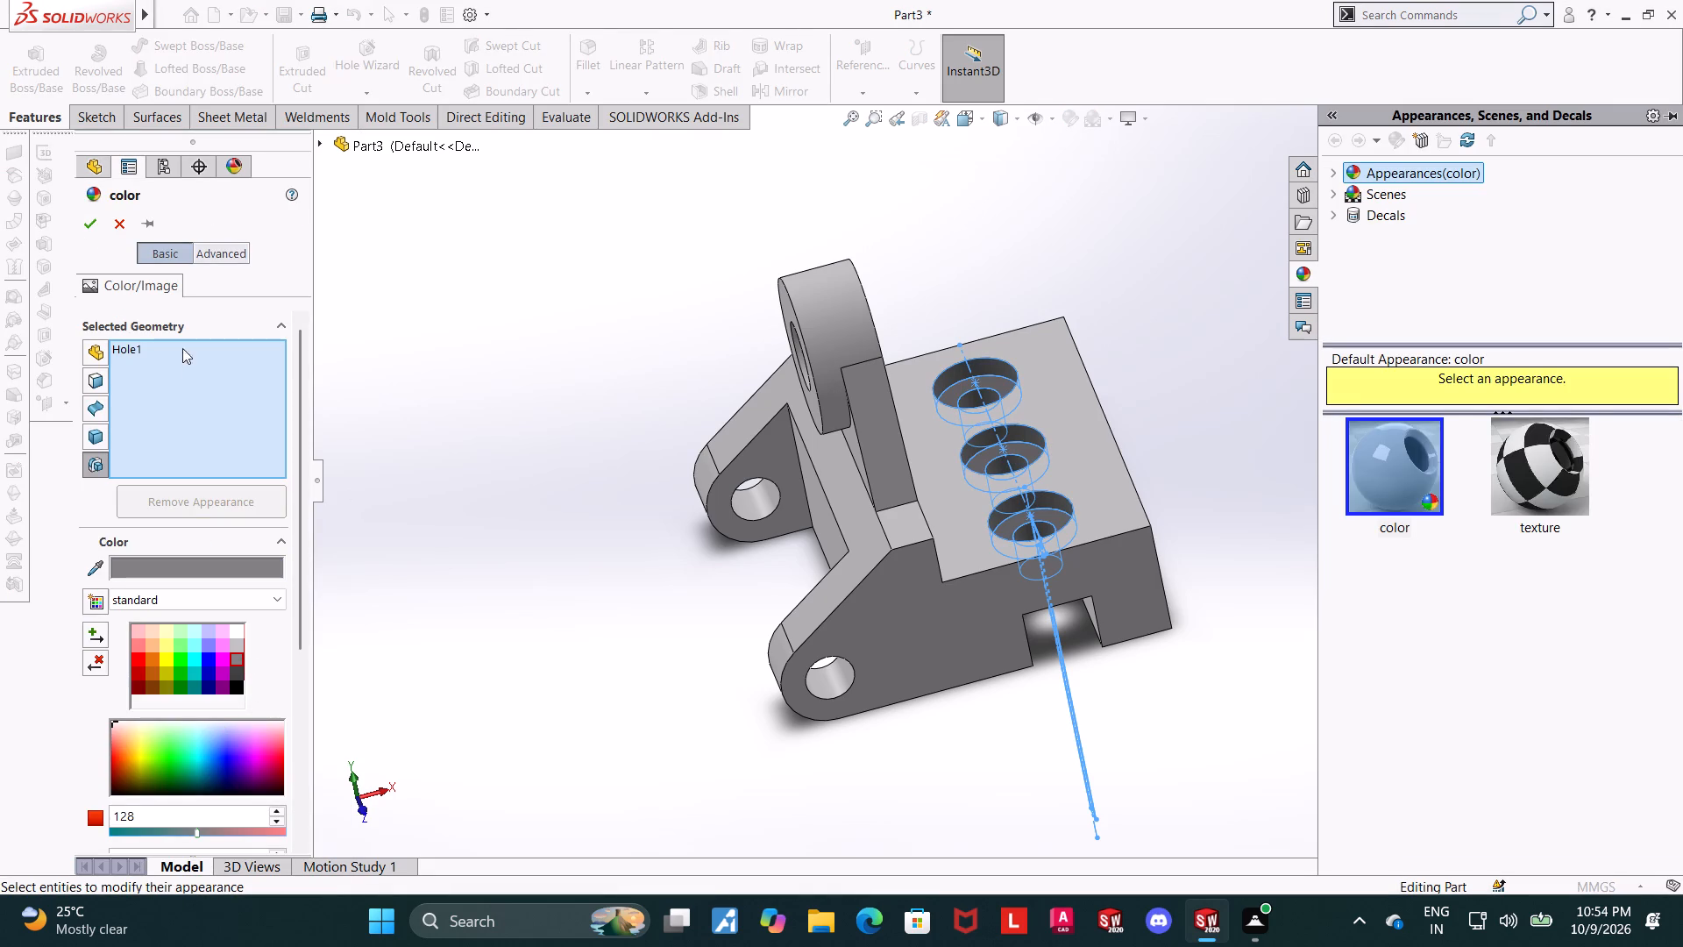
click(95, 227)
click(427, 569)
Measure the counterbore diameter and the through-bore diameter of the front counterbored hole in the base.
middle_drag(740, 598, 763, 557)
scroll(1126, 387, down, 2)
click(550, 114)
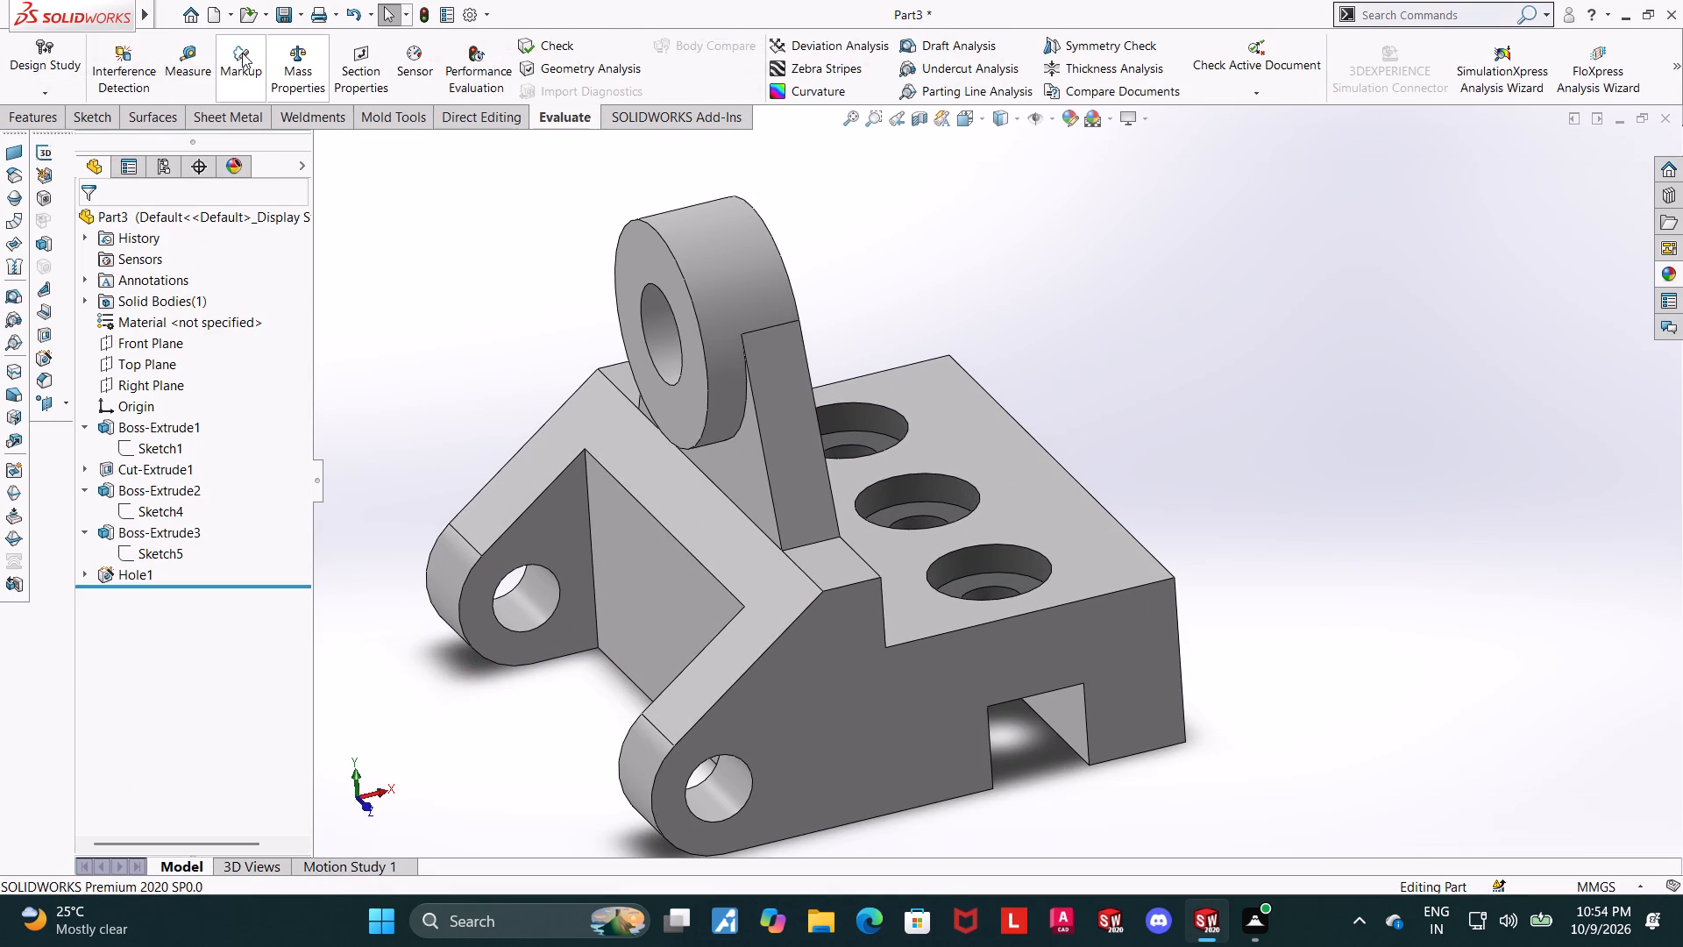
click(197, 55)
click(974, 554)
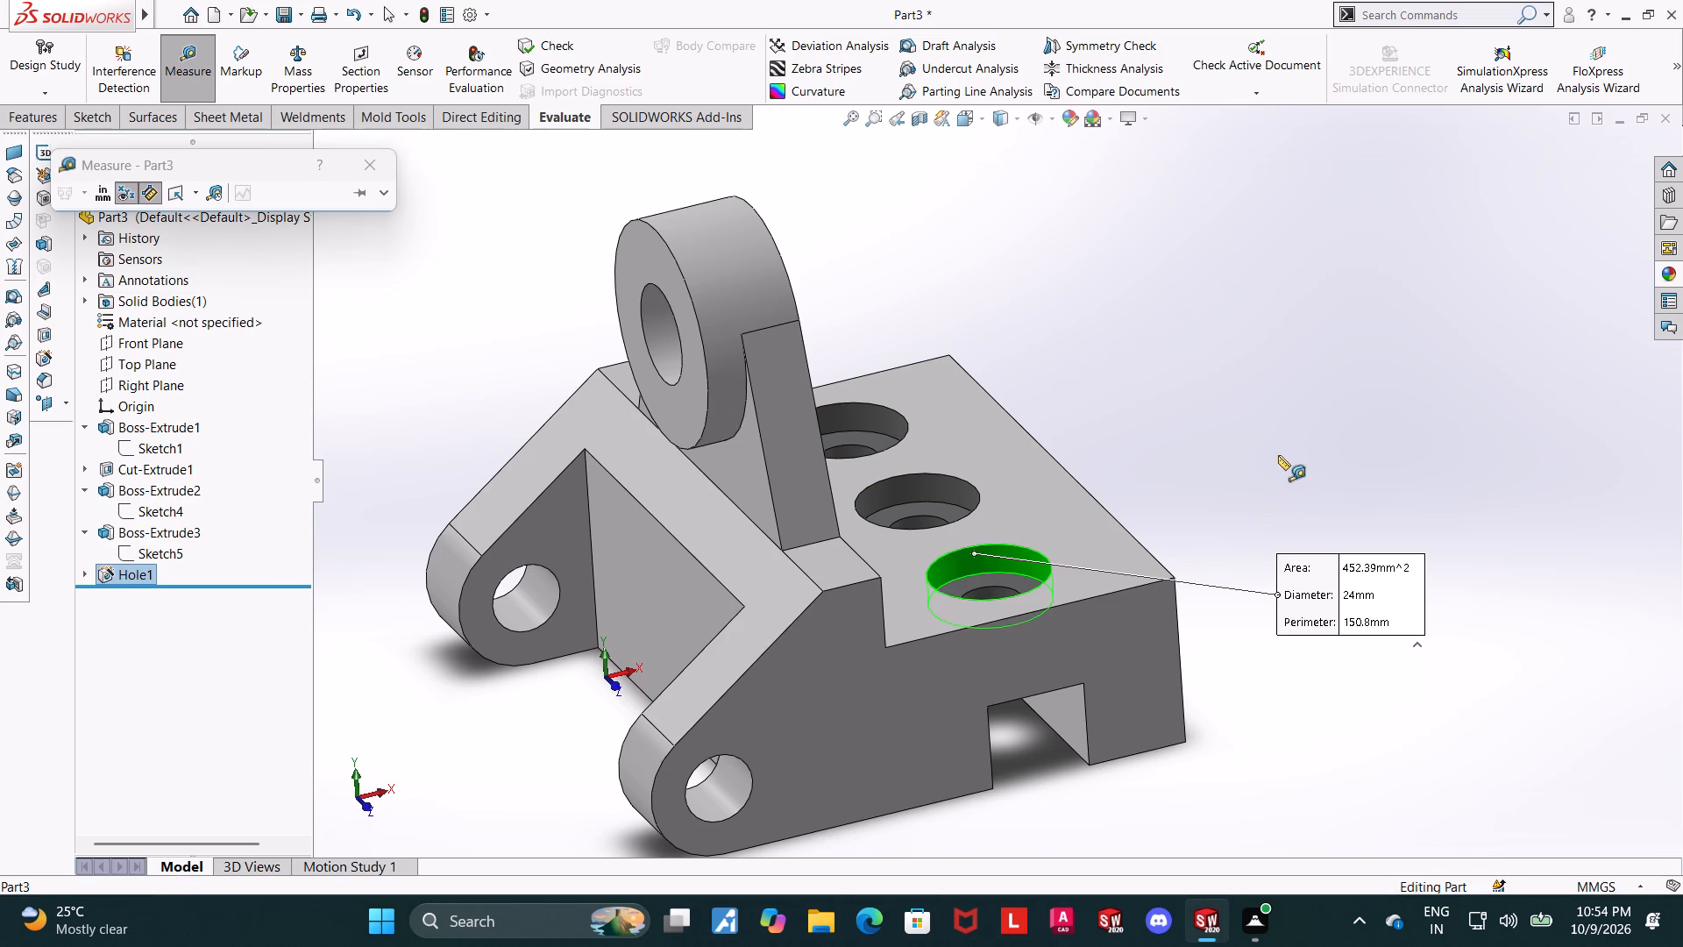
middle_drag(1271, 445, 1270, 454)
scroll(1159, 507, down, 1)
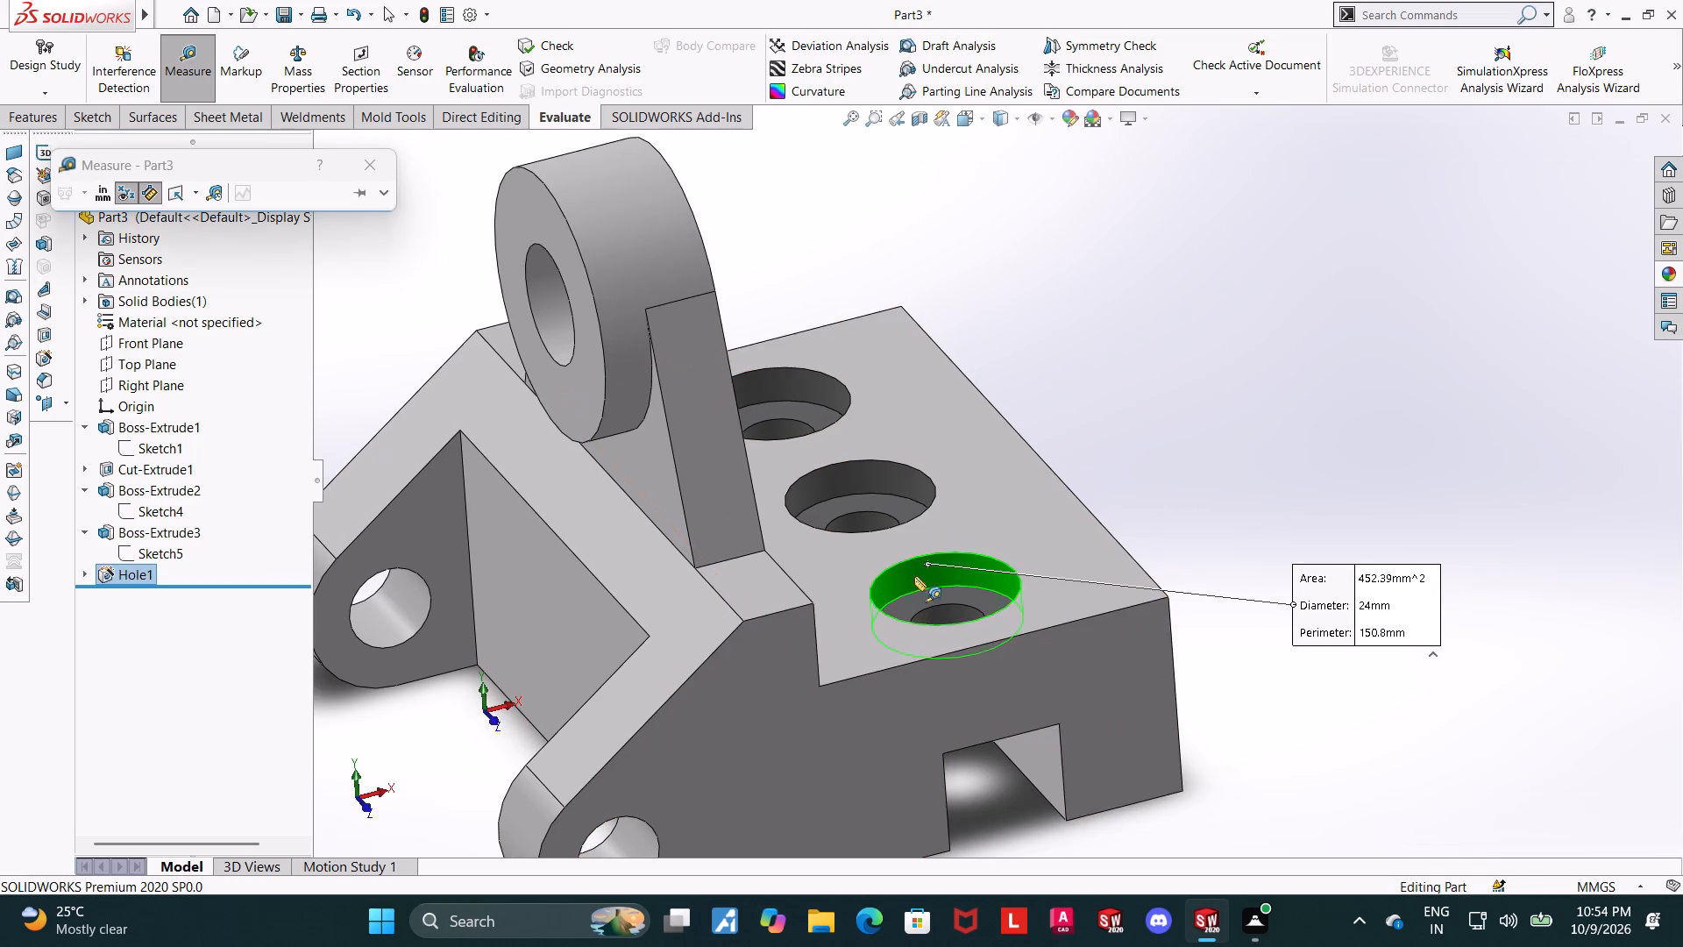
click(946, 609)
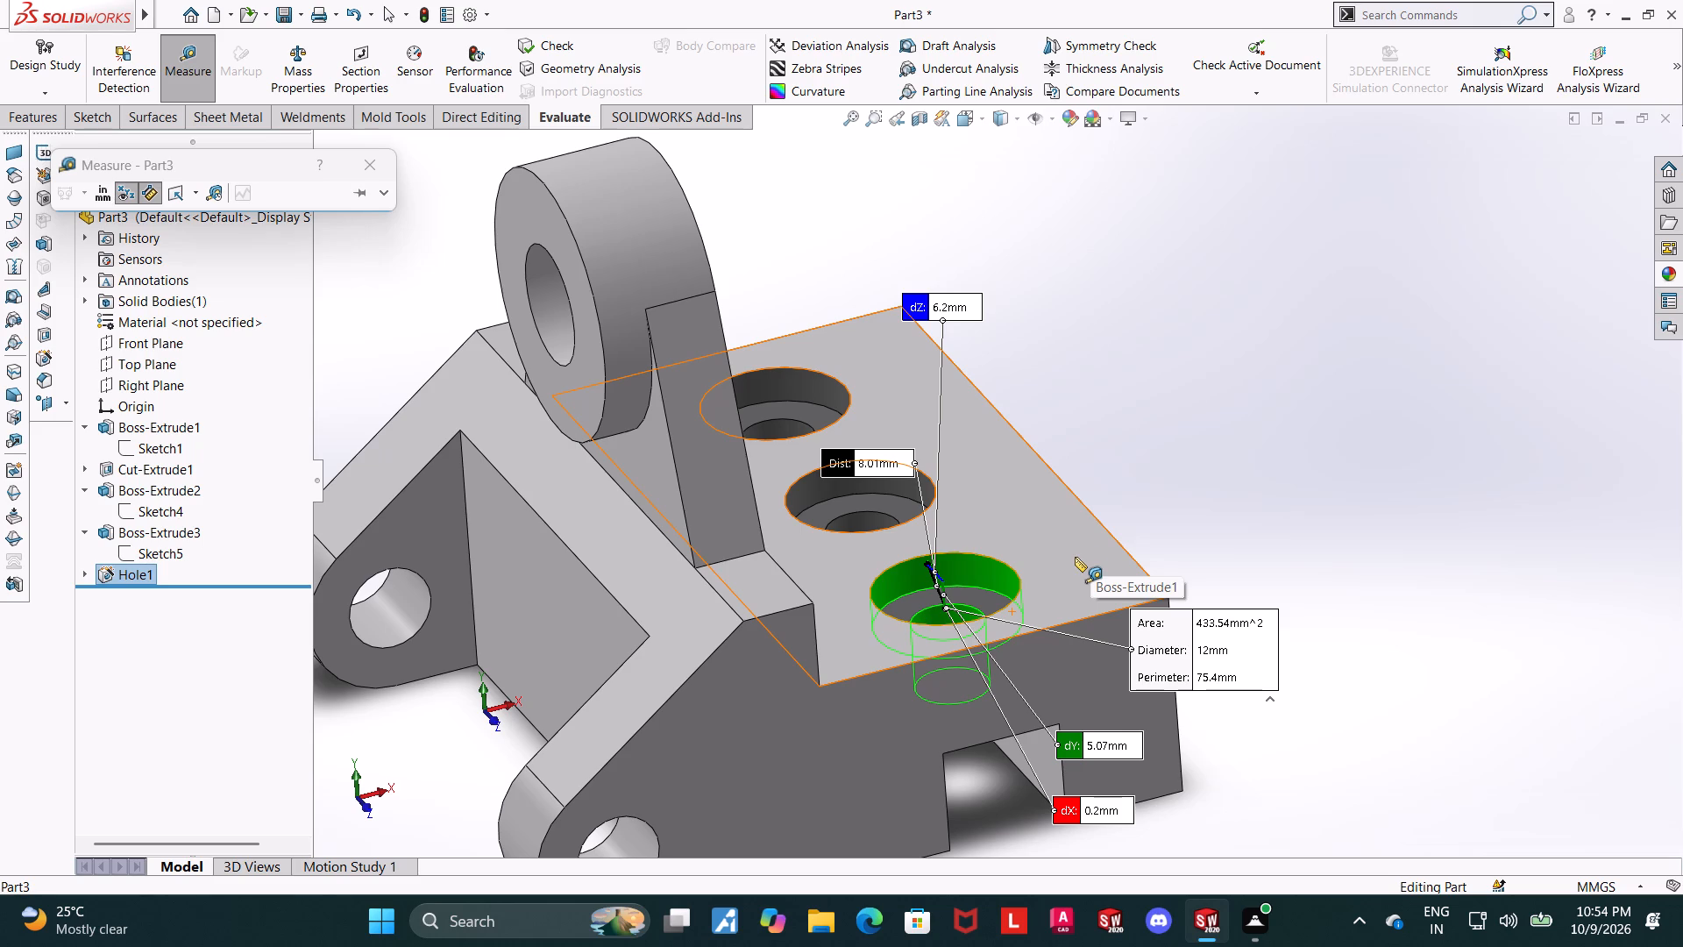
key(Escape)
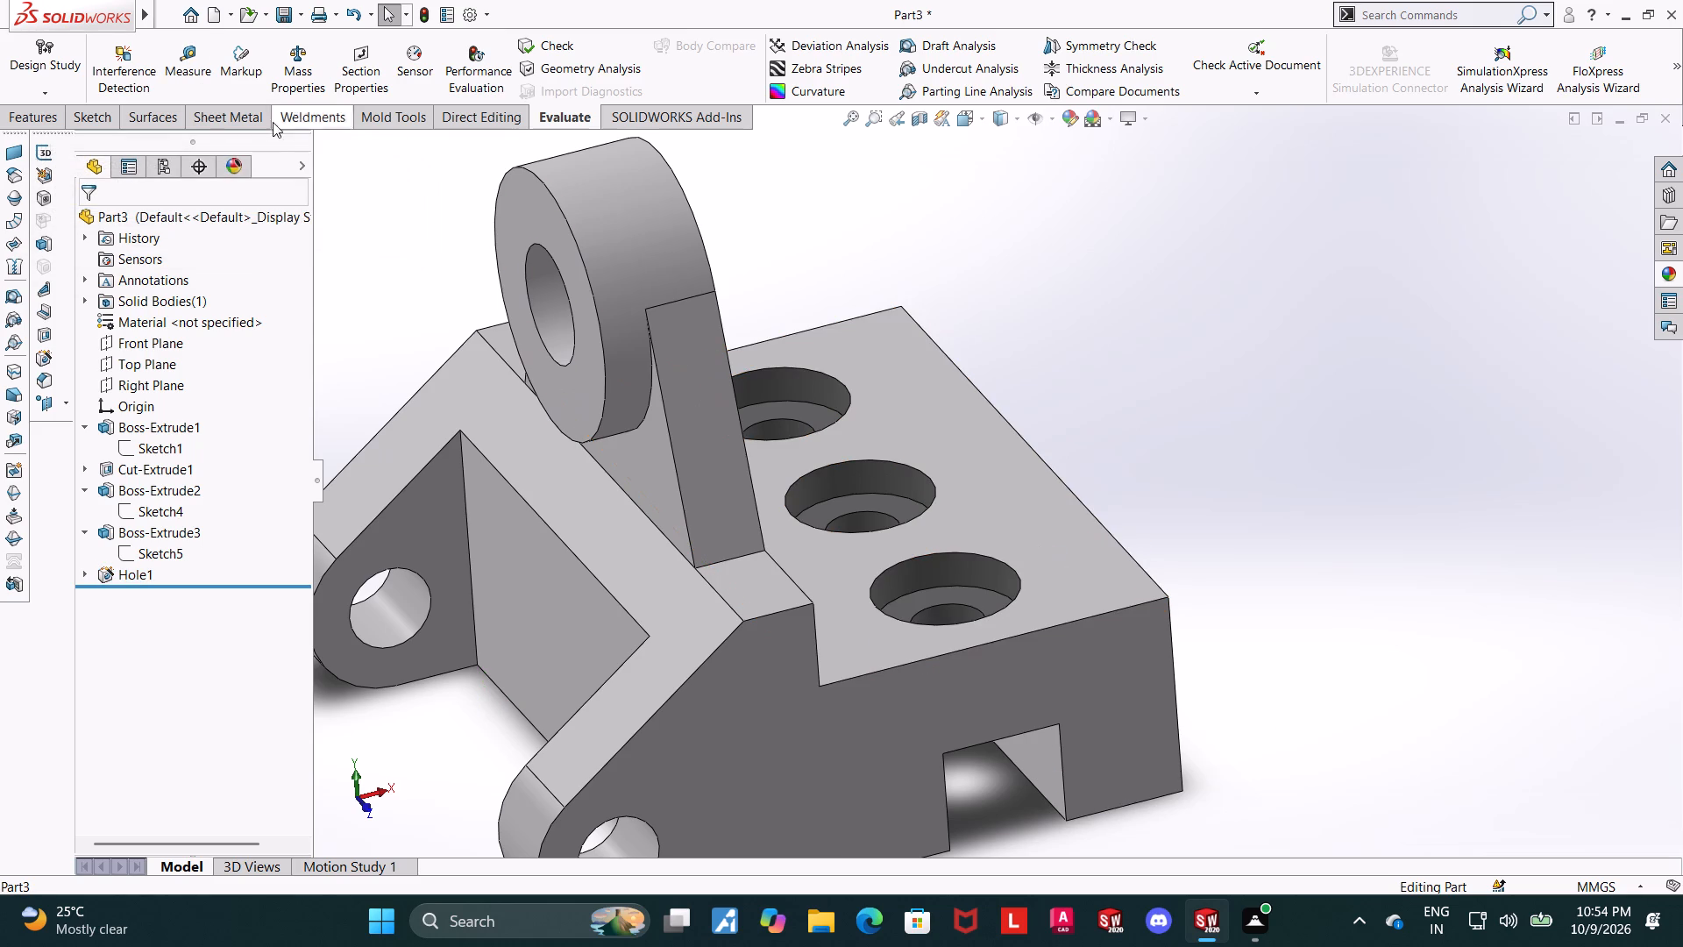
Measure the middle hole's counterbore depth from its ledge to the base's top face.
click(193, 71)
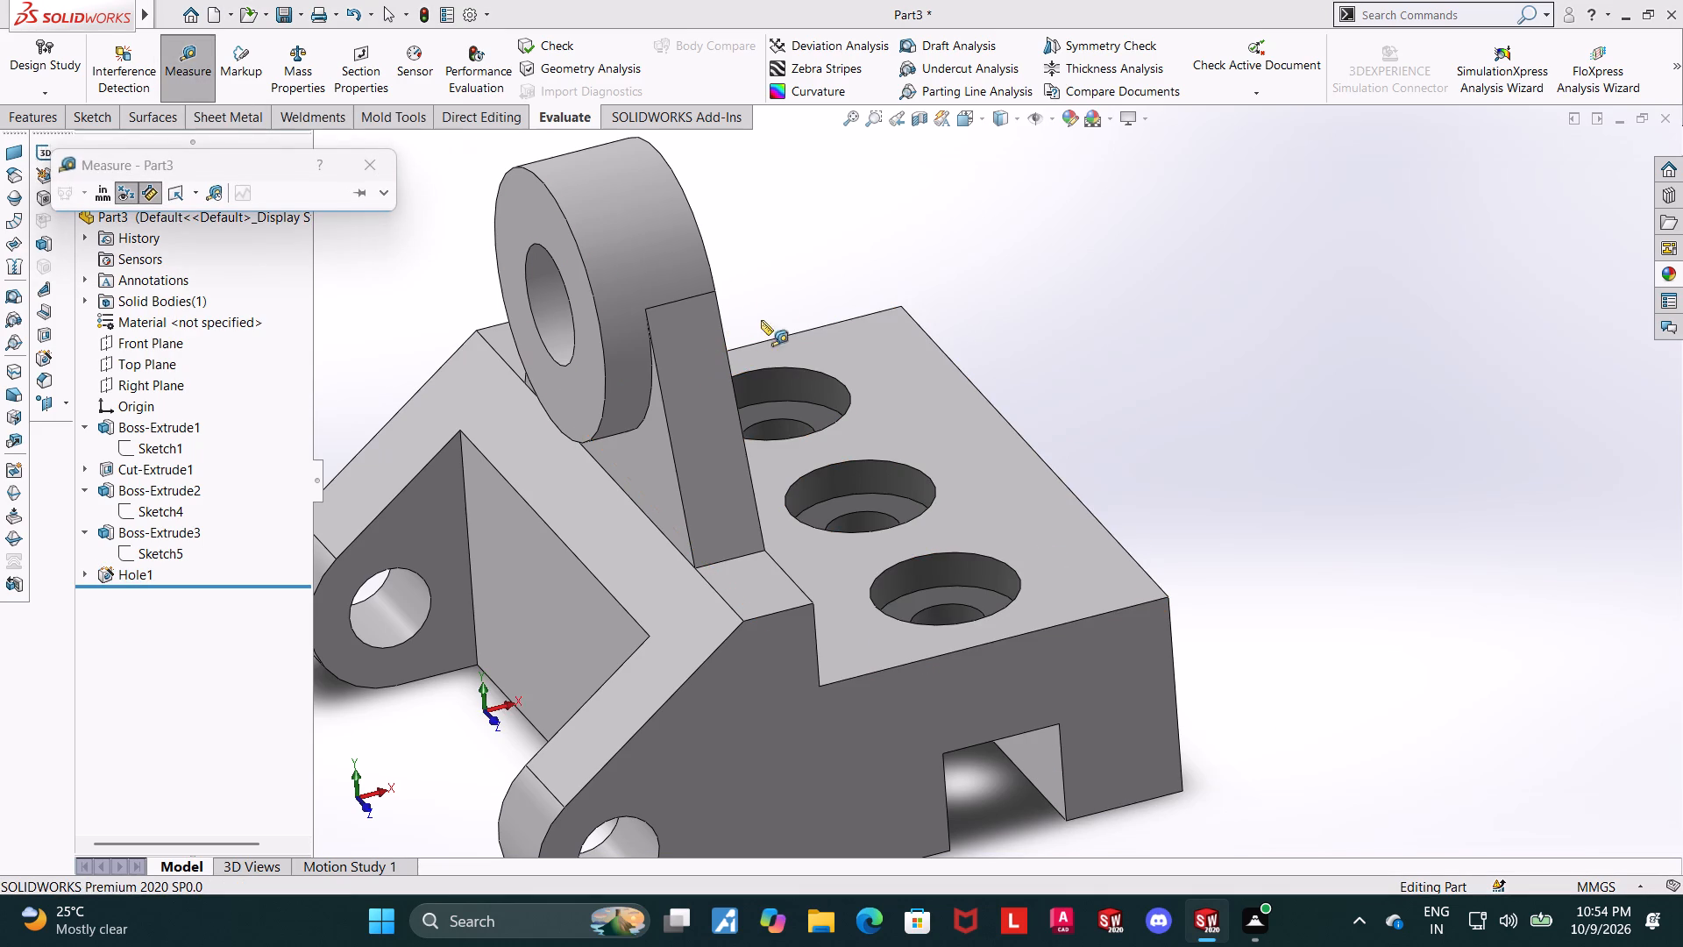
click(877, 502)
click(888, 445)
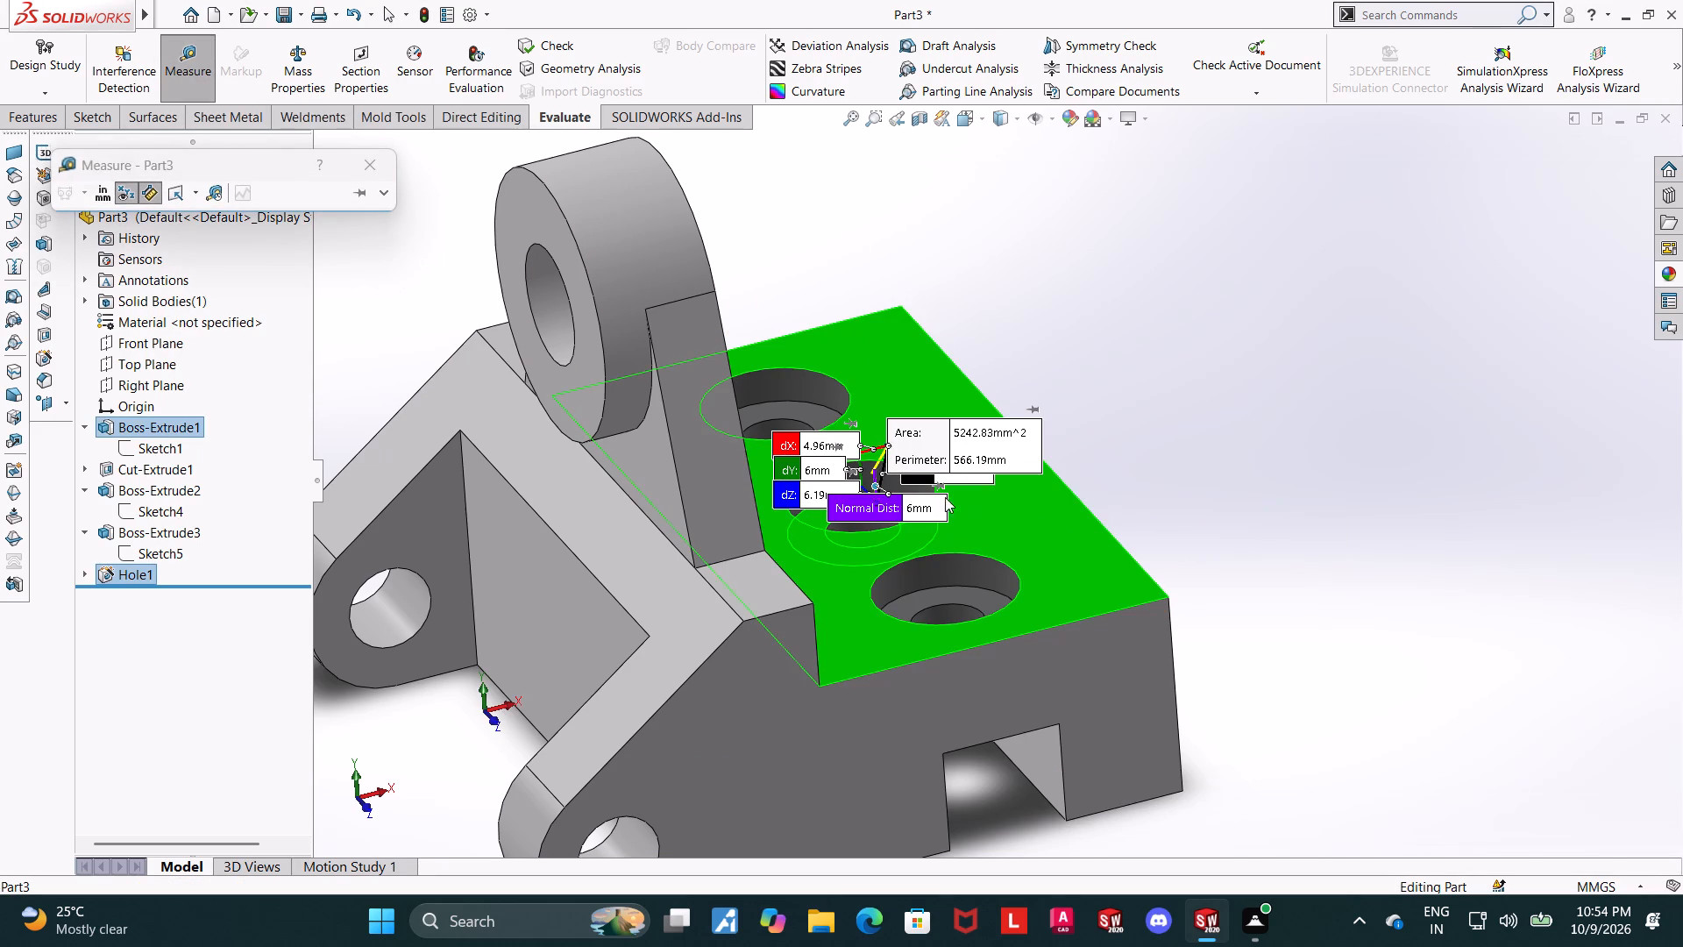
key(Escape)
Measure the circular edge of the bore in the upright's boss.
click(202, 60)
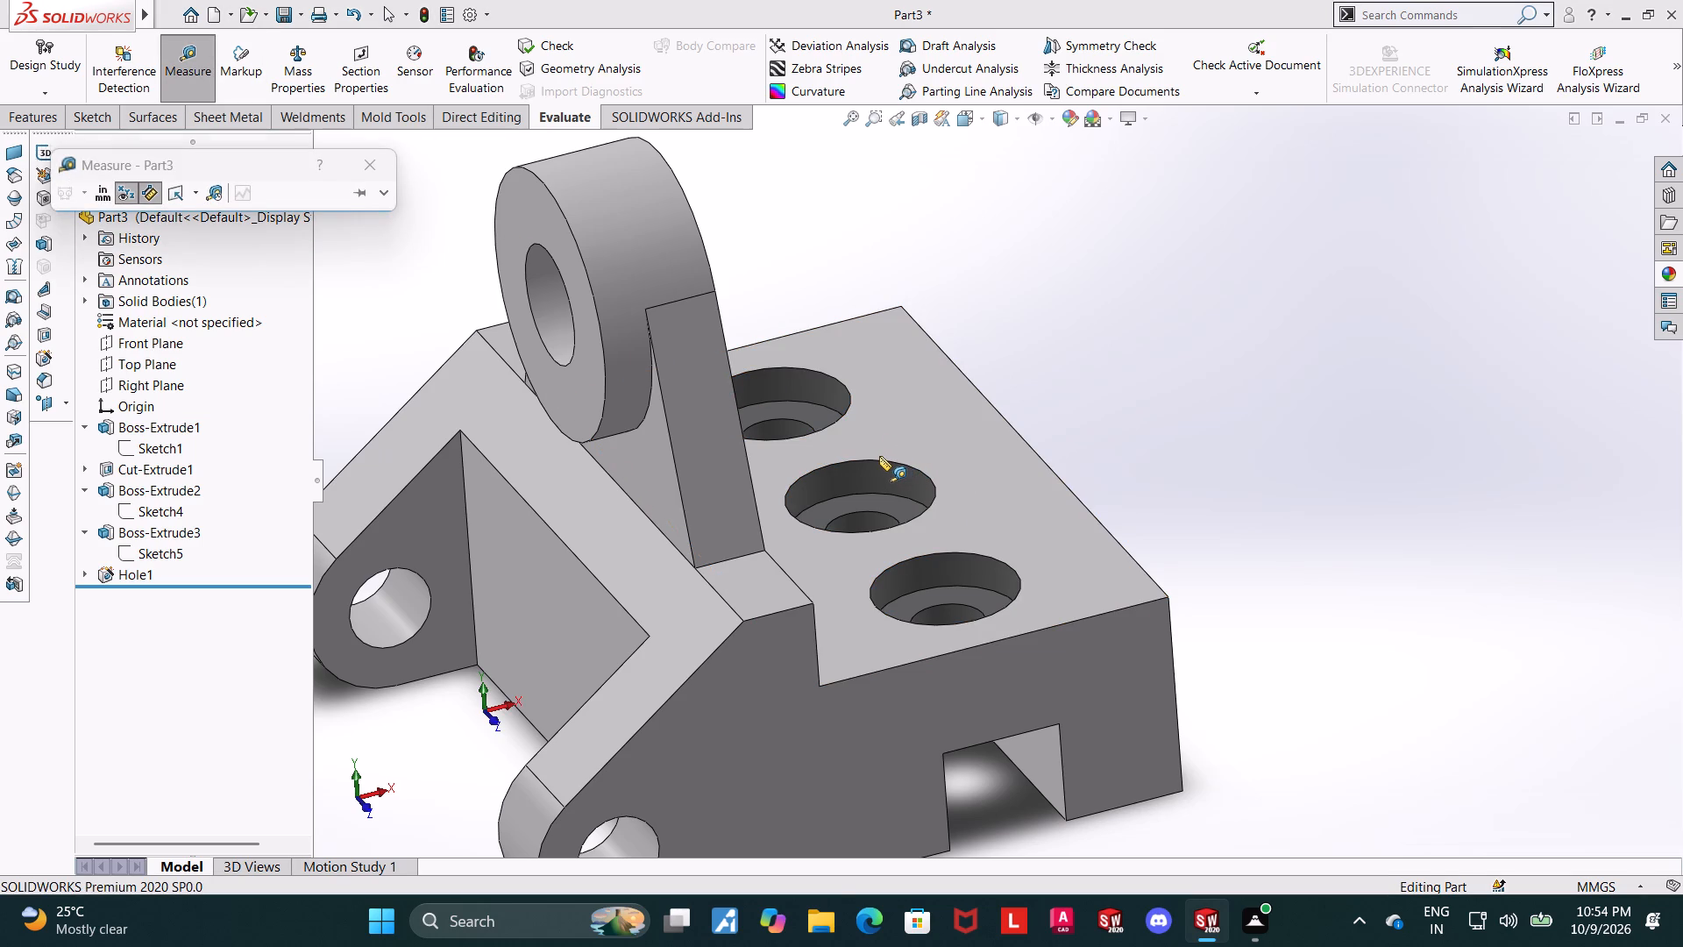
scroll(879, 459, up, 2)
middle_drag(730, 664, 820, 625)
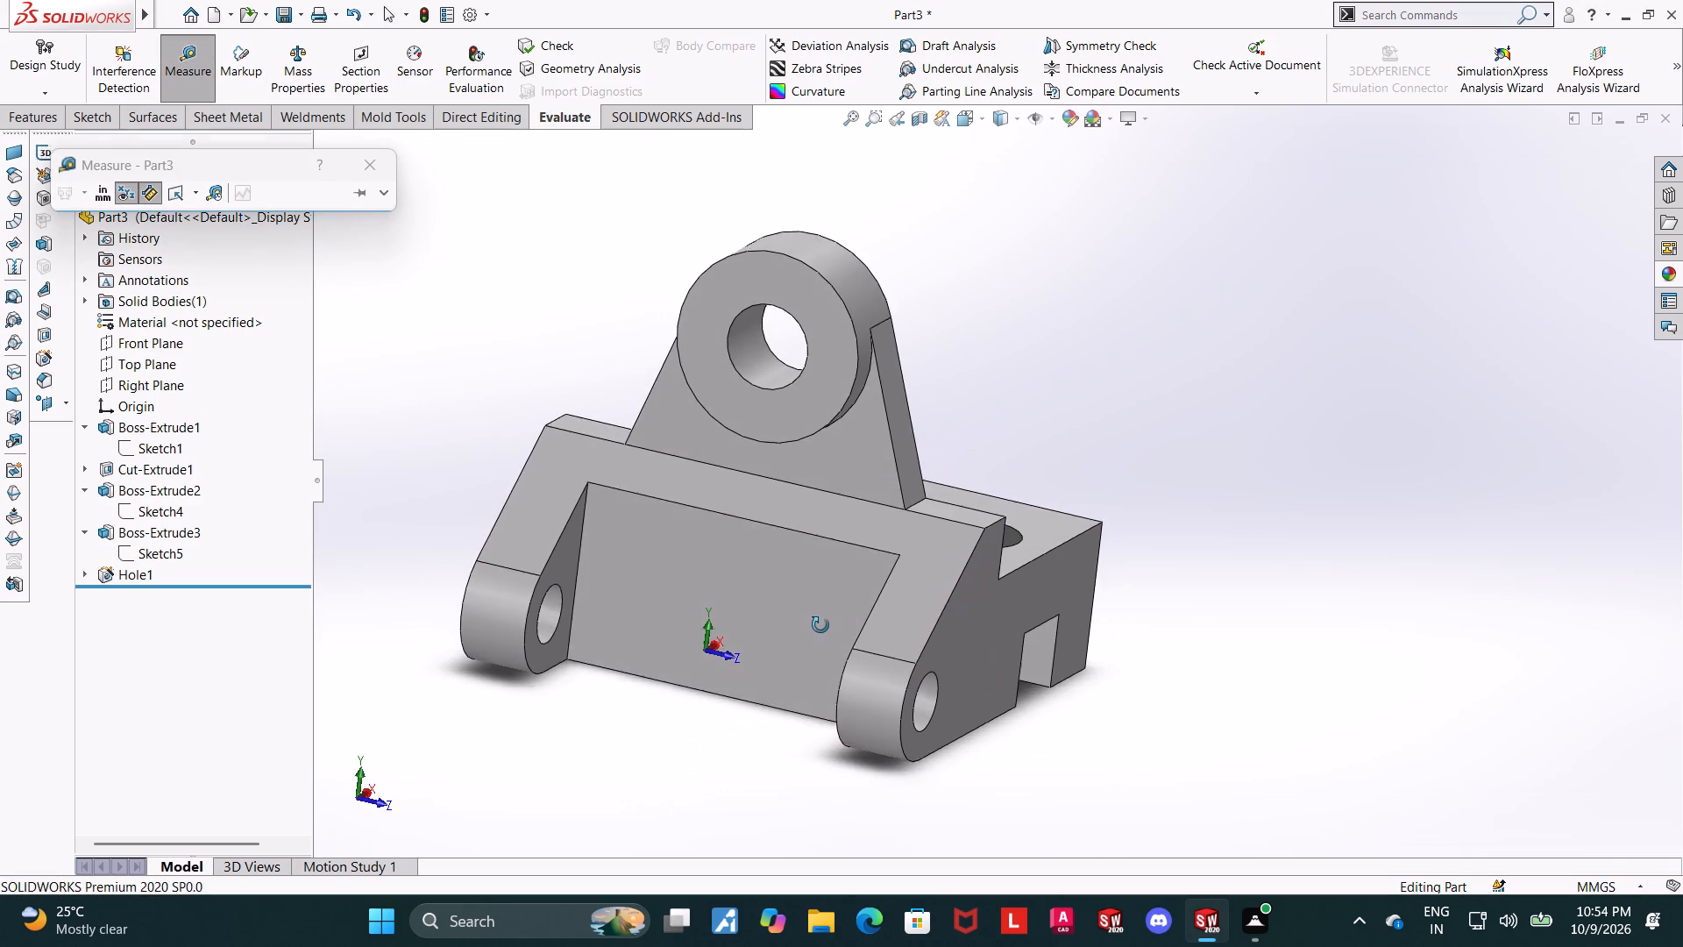
middle_drag(820, 625, 821, 626)
click(753, 383)
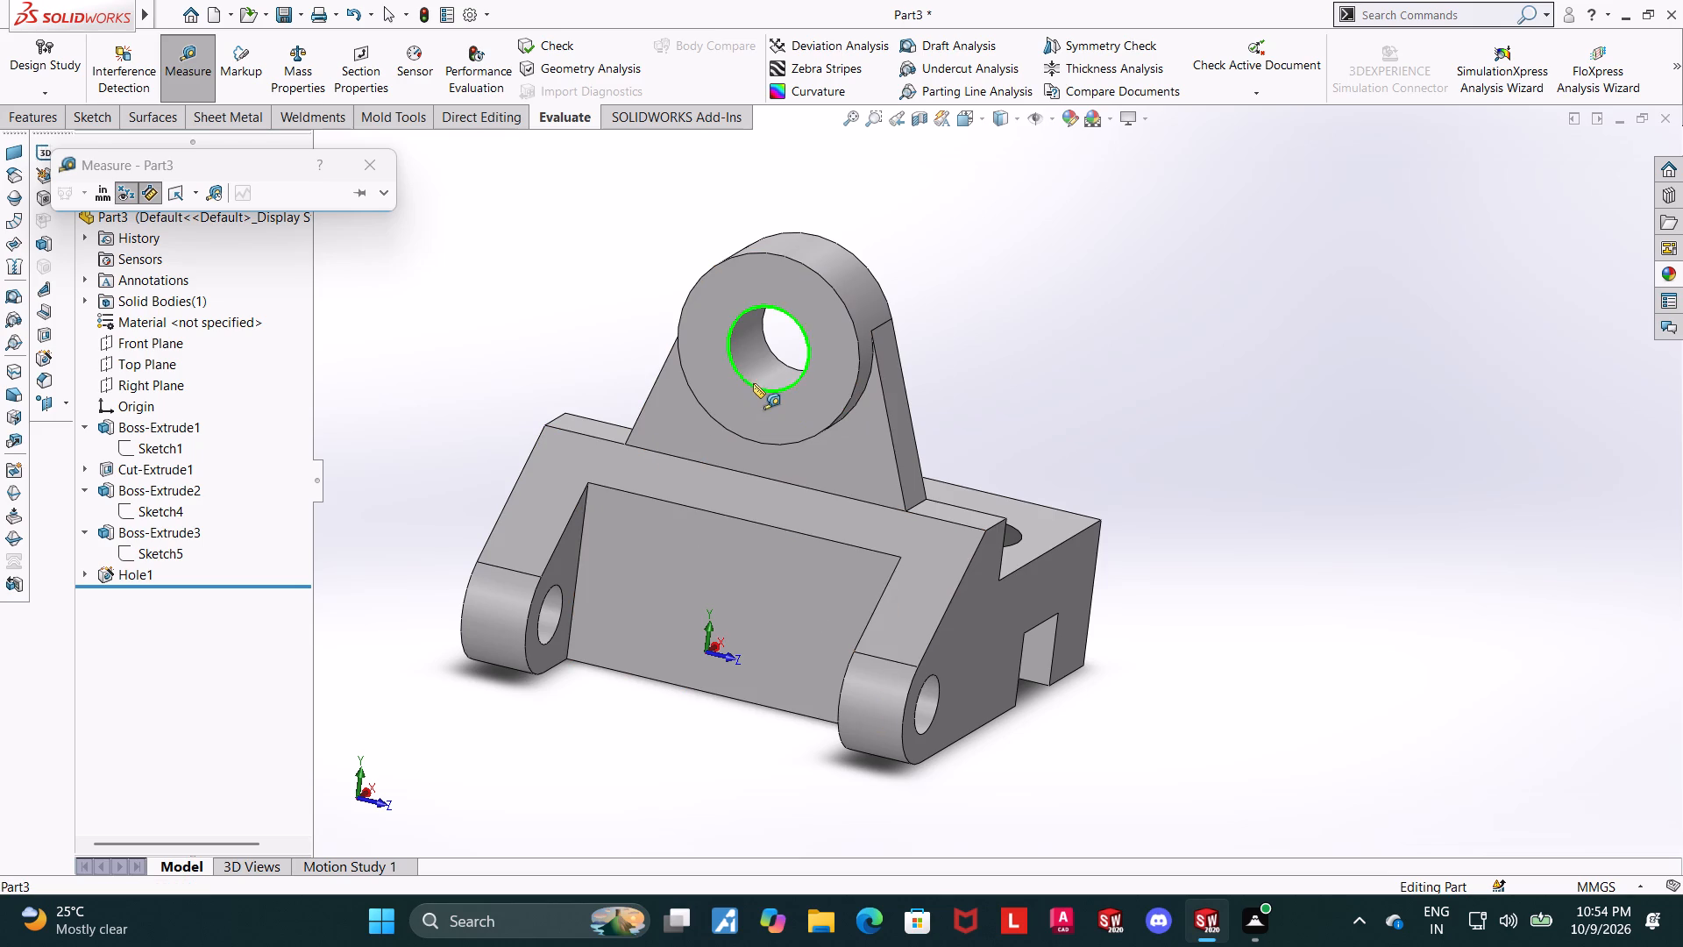
key(Escape)
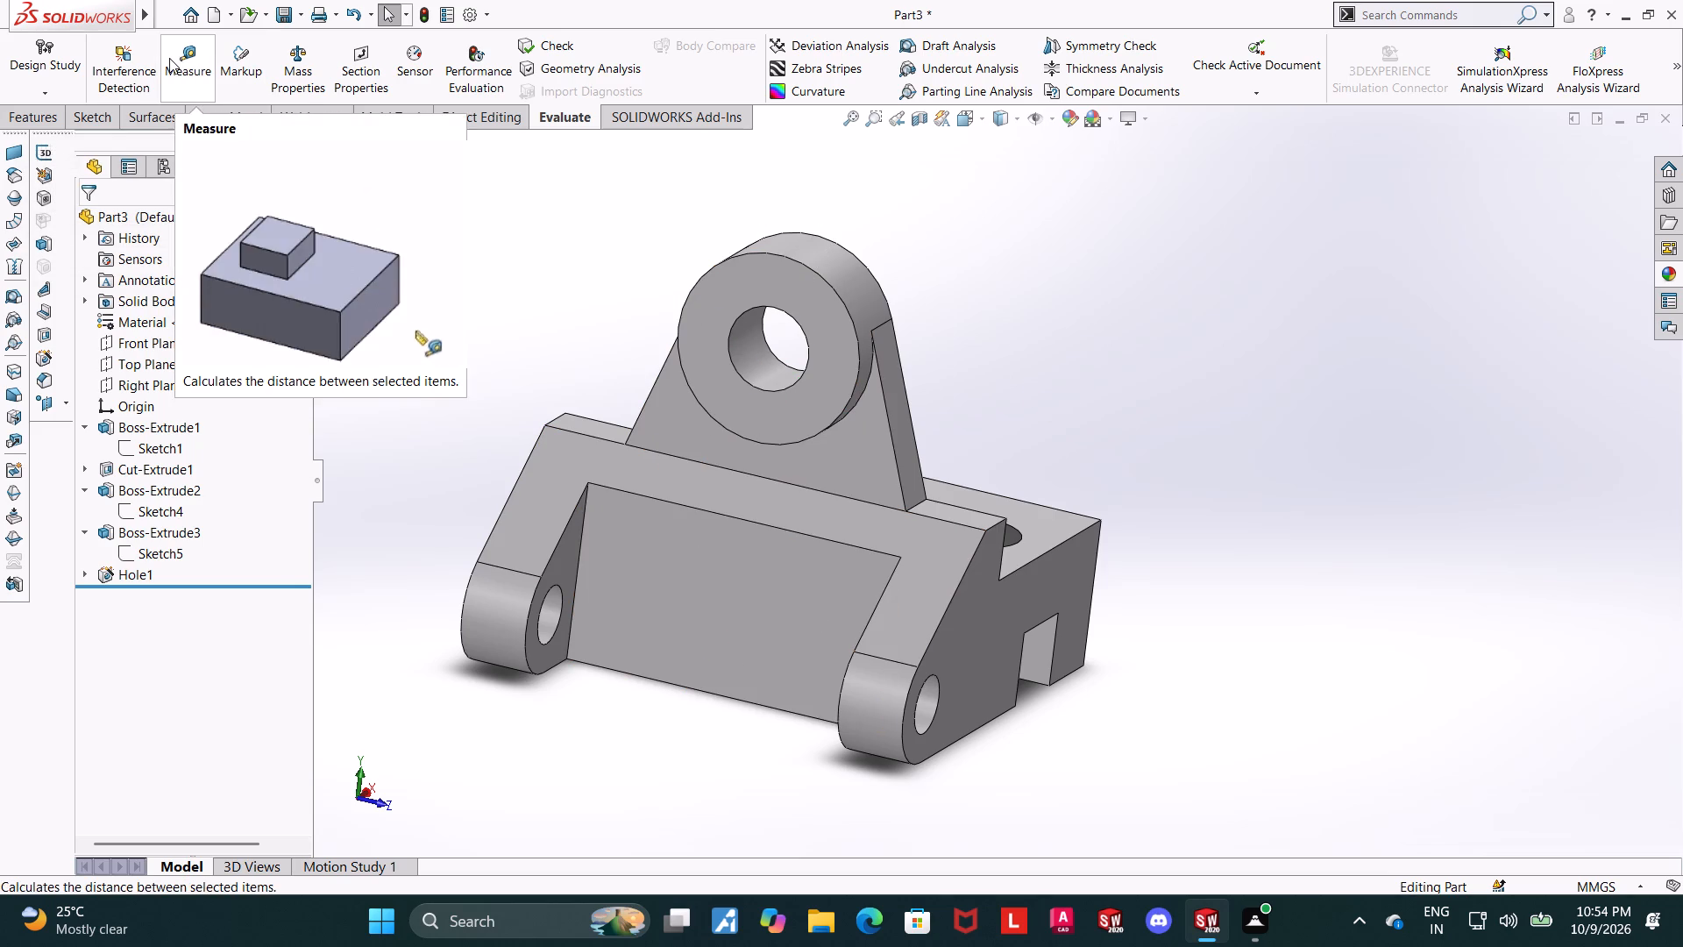
Measure the outer diameter of the upright's boss.
click(169, 58)
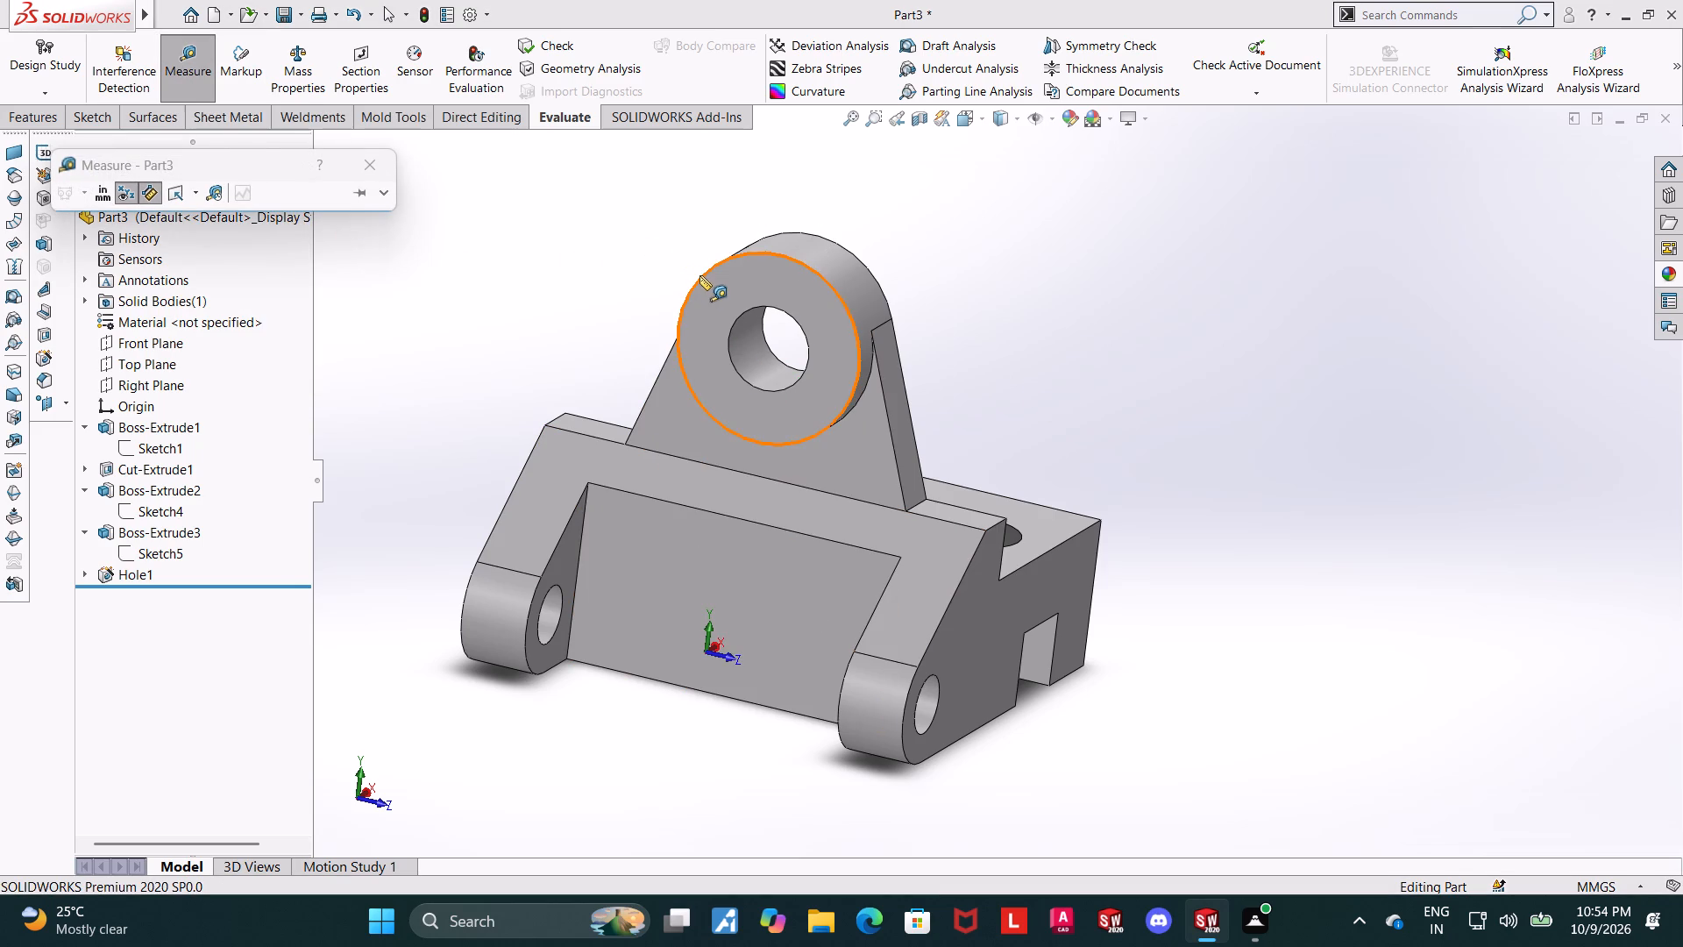
click(699, 276)
middle_drag(572, 281, 522, 303)
scroll(522, 303, up, 1)
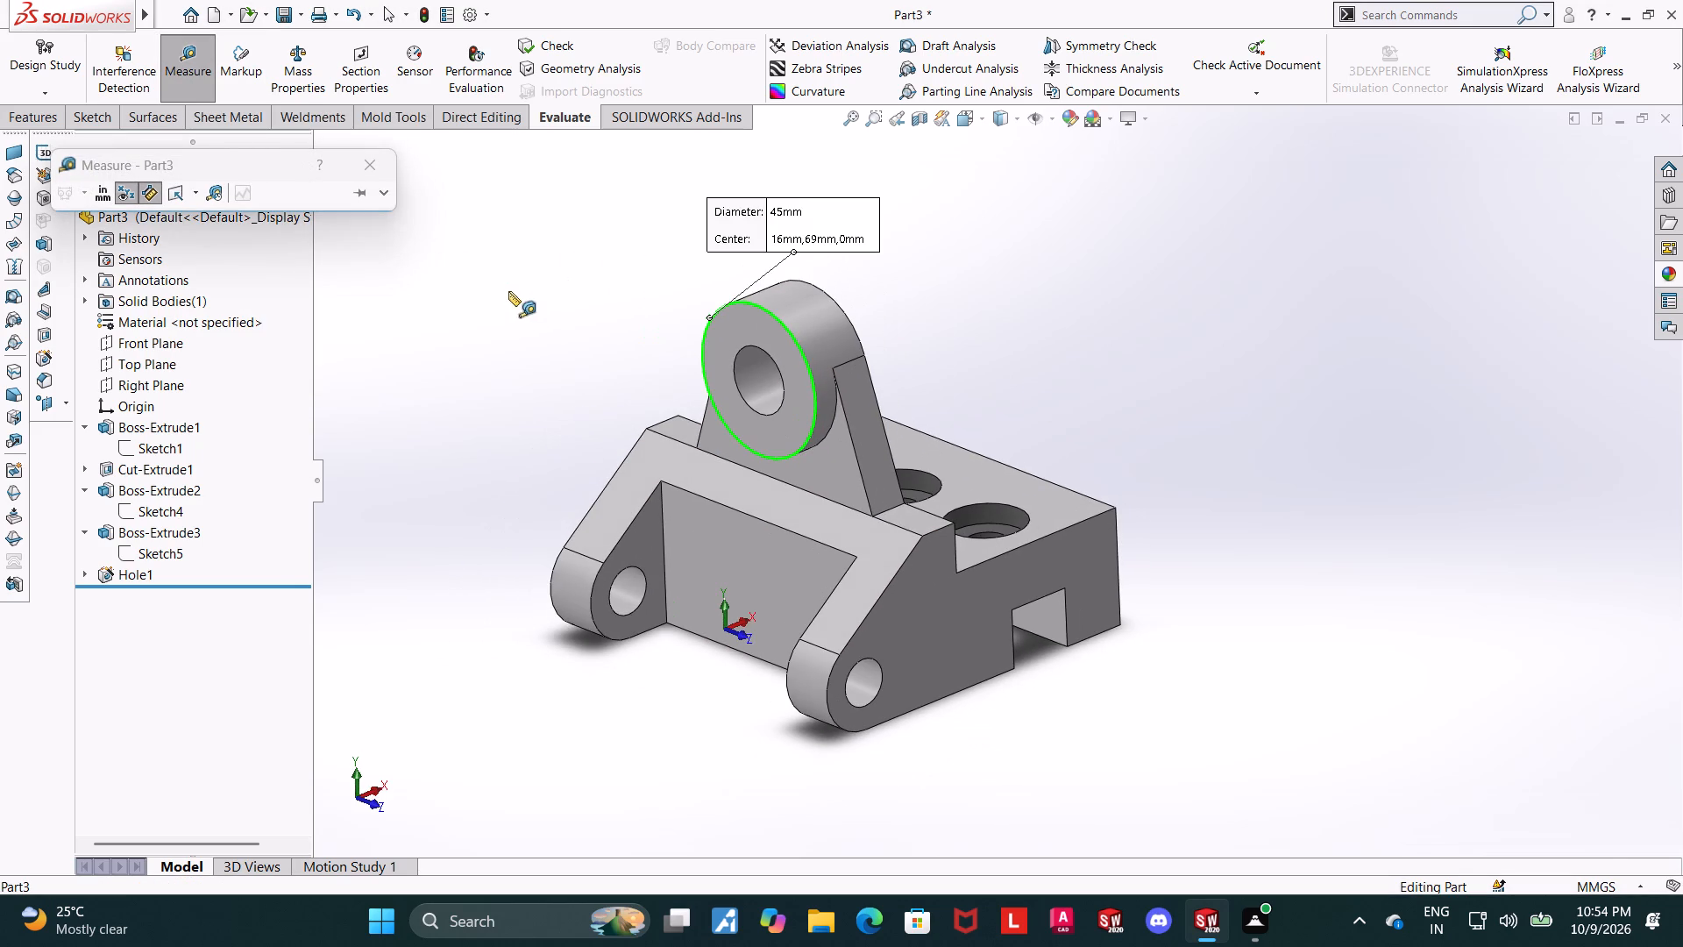
Measure the thickness of the far lug between its inner and outer side faces.
key(Escape)
click(178, 64)
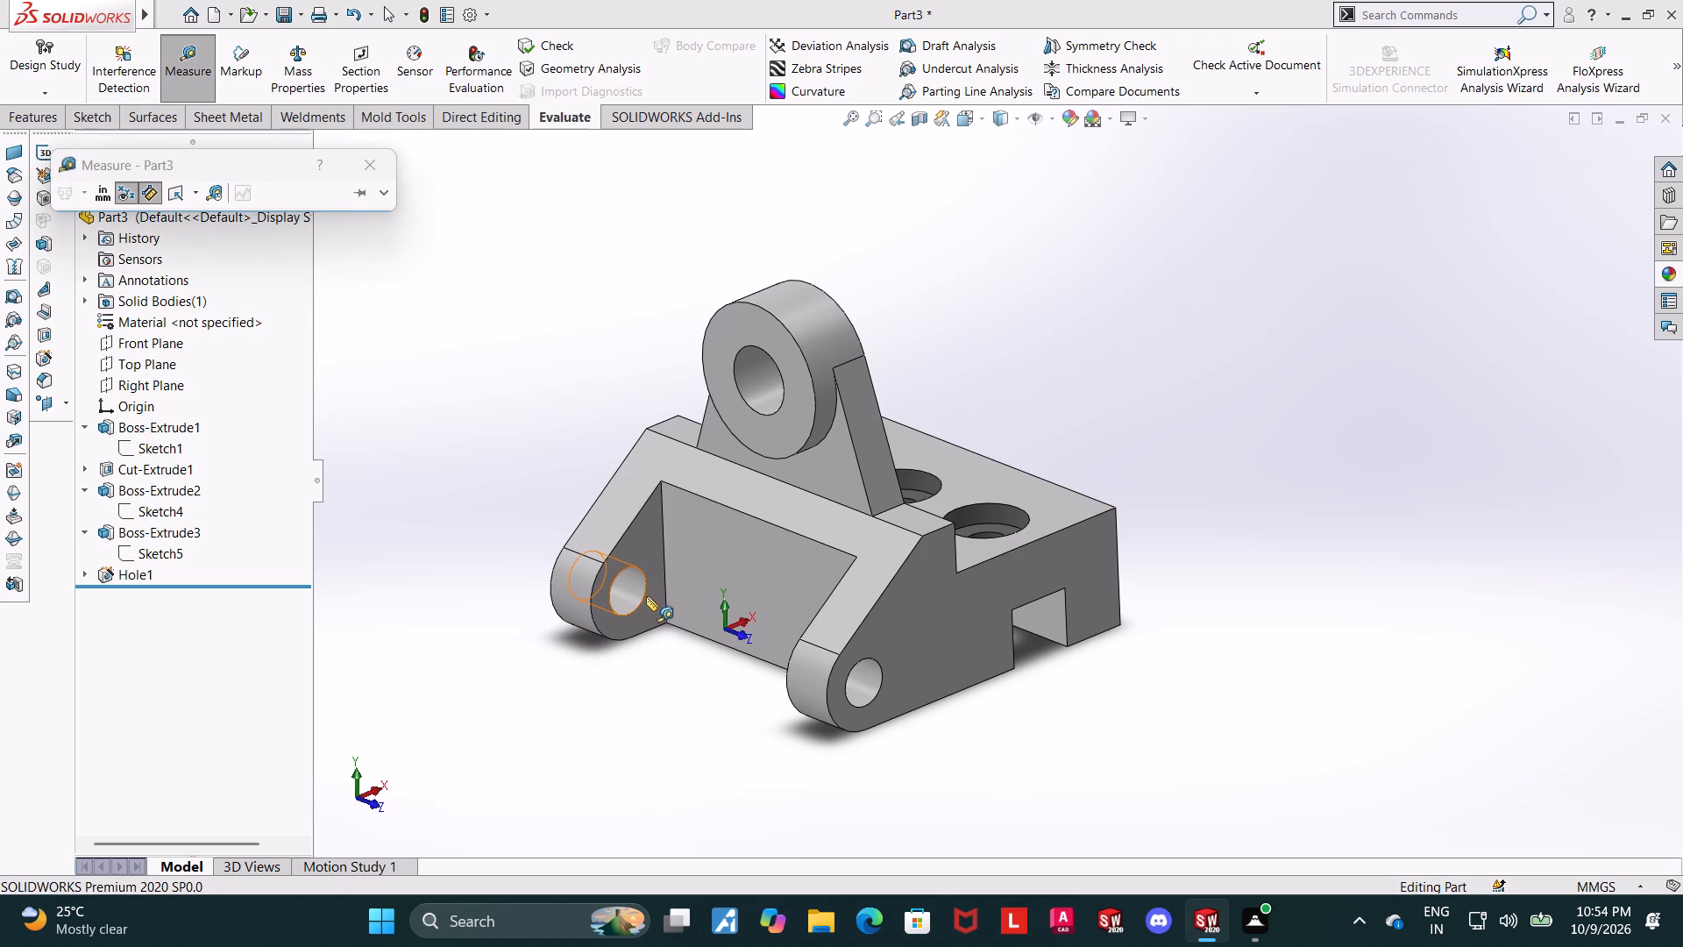
click(580, 608)
key(Escape)
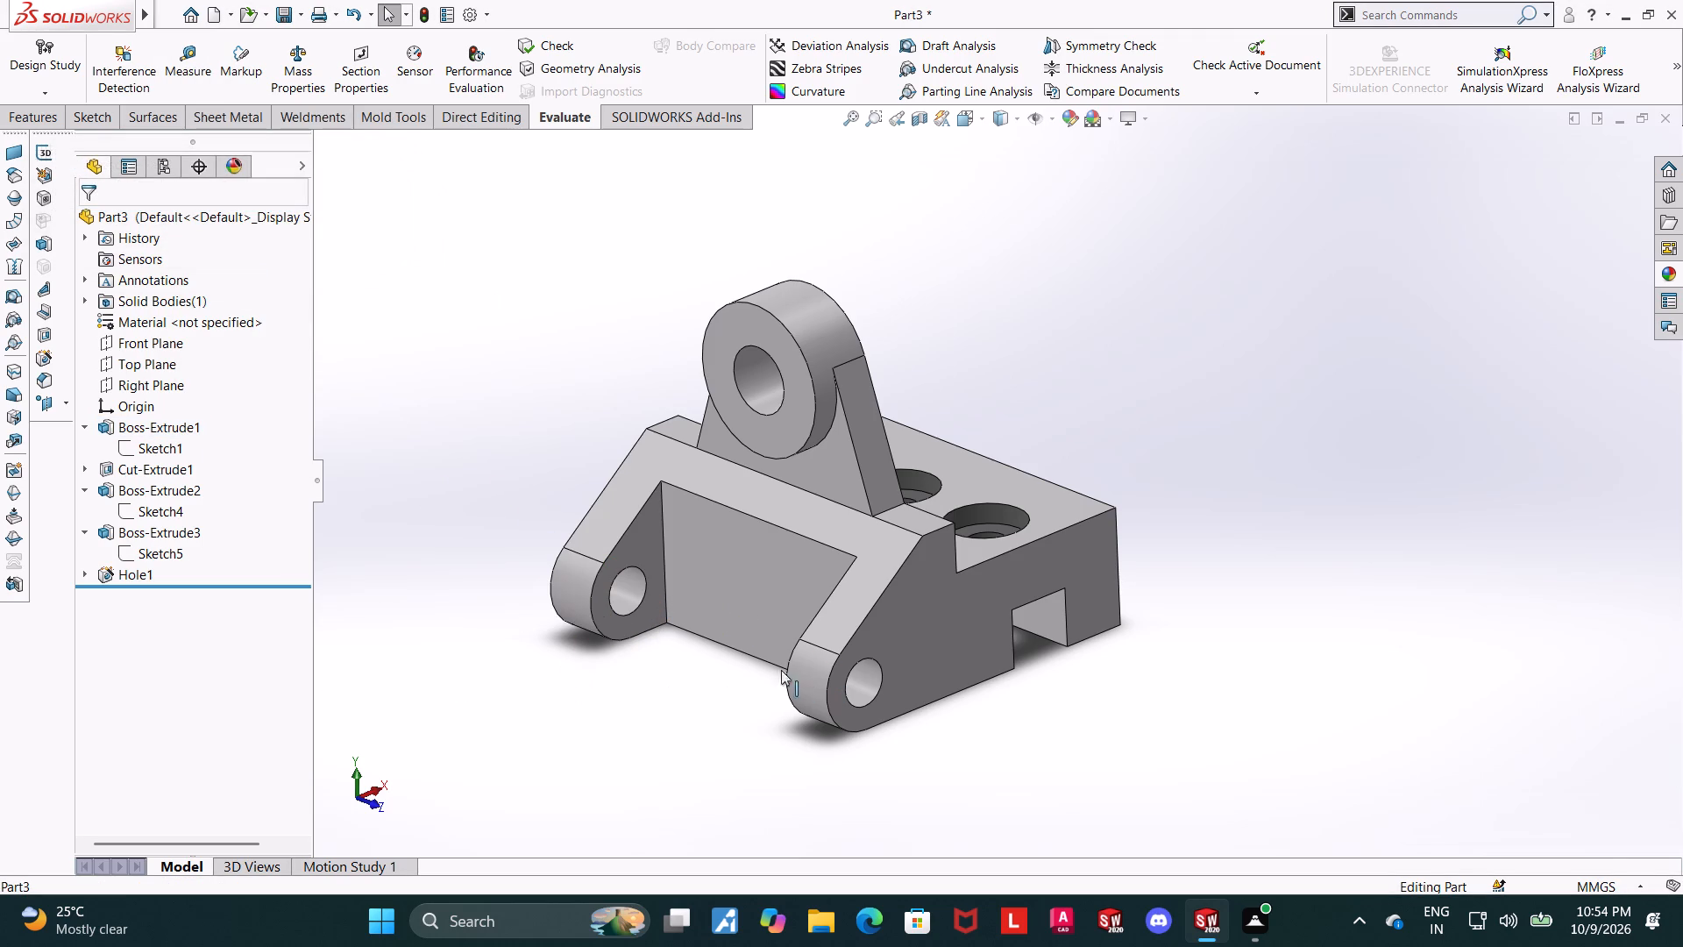
click(174, 58)
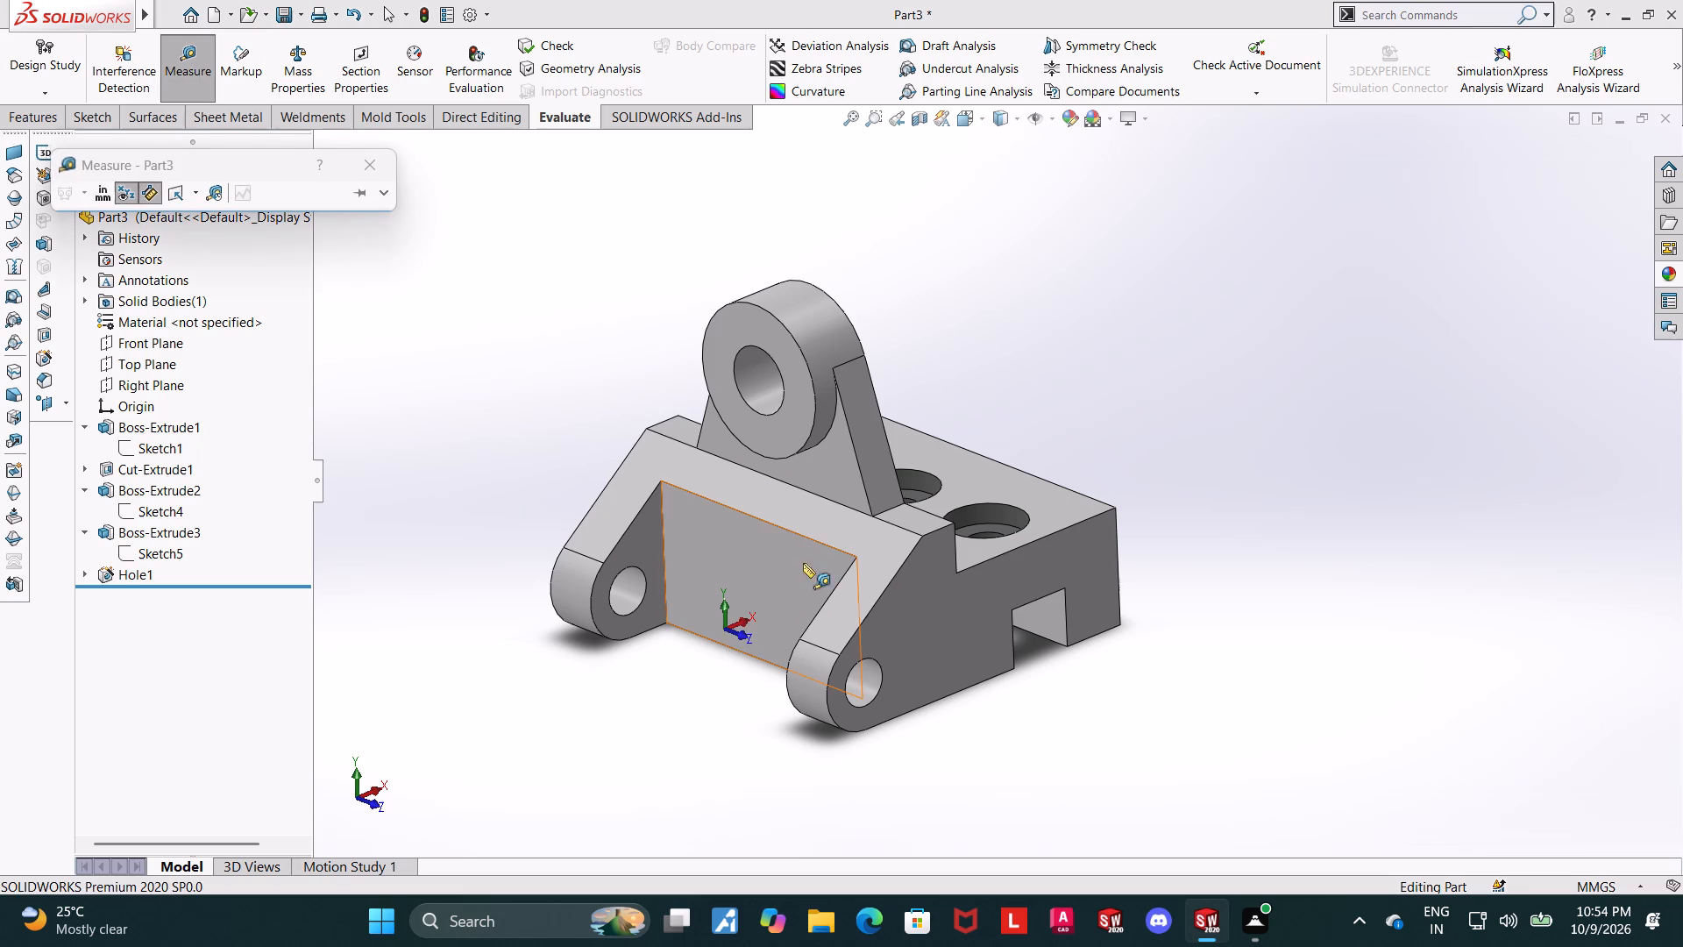
click(643, 546)
middle_drag(462, 519, 586, 662)
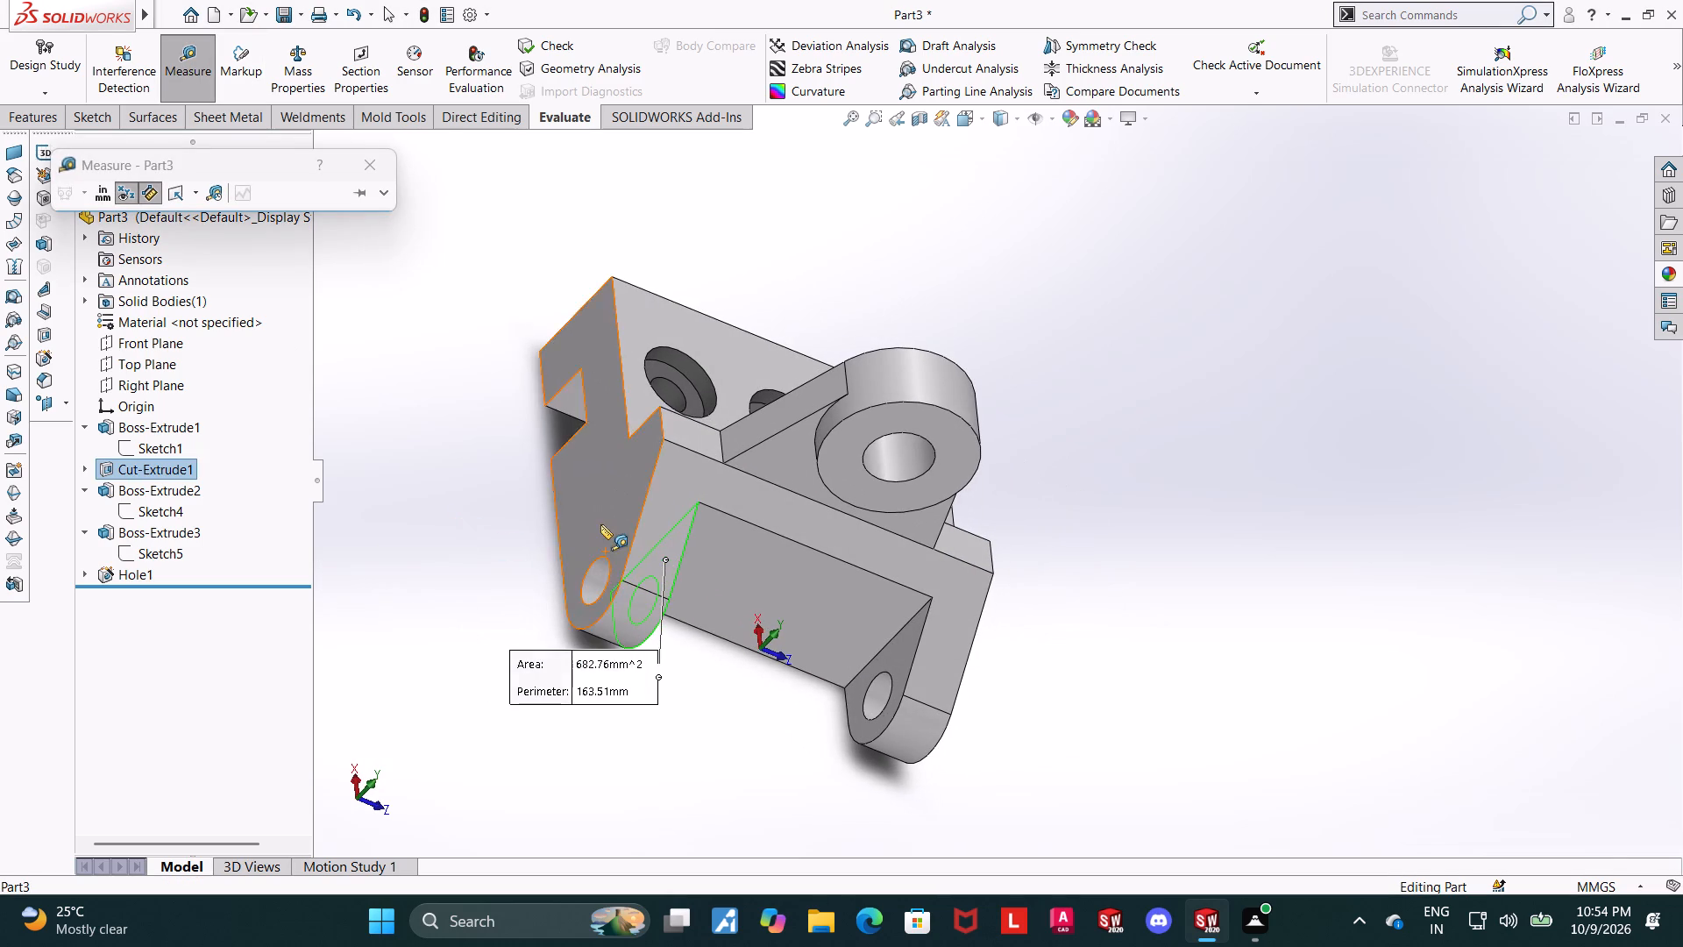
click(600, 524)
middle_drag(700, 659, 574, 609)
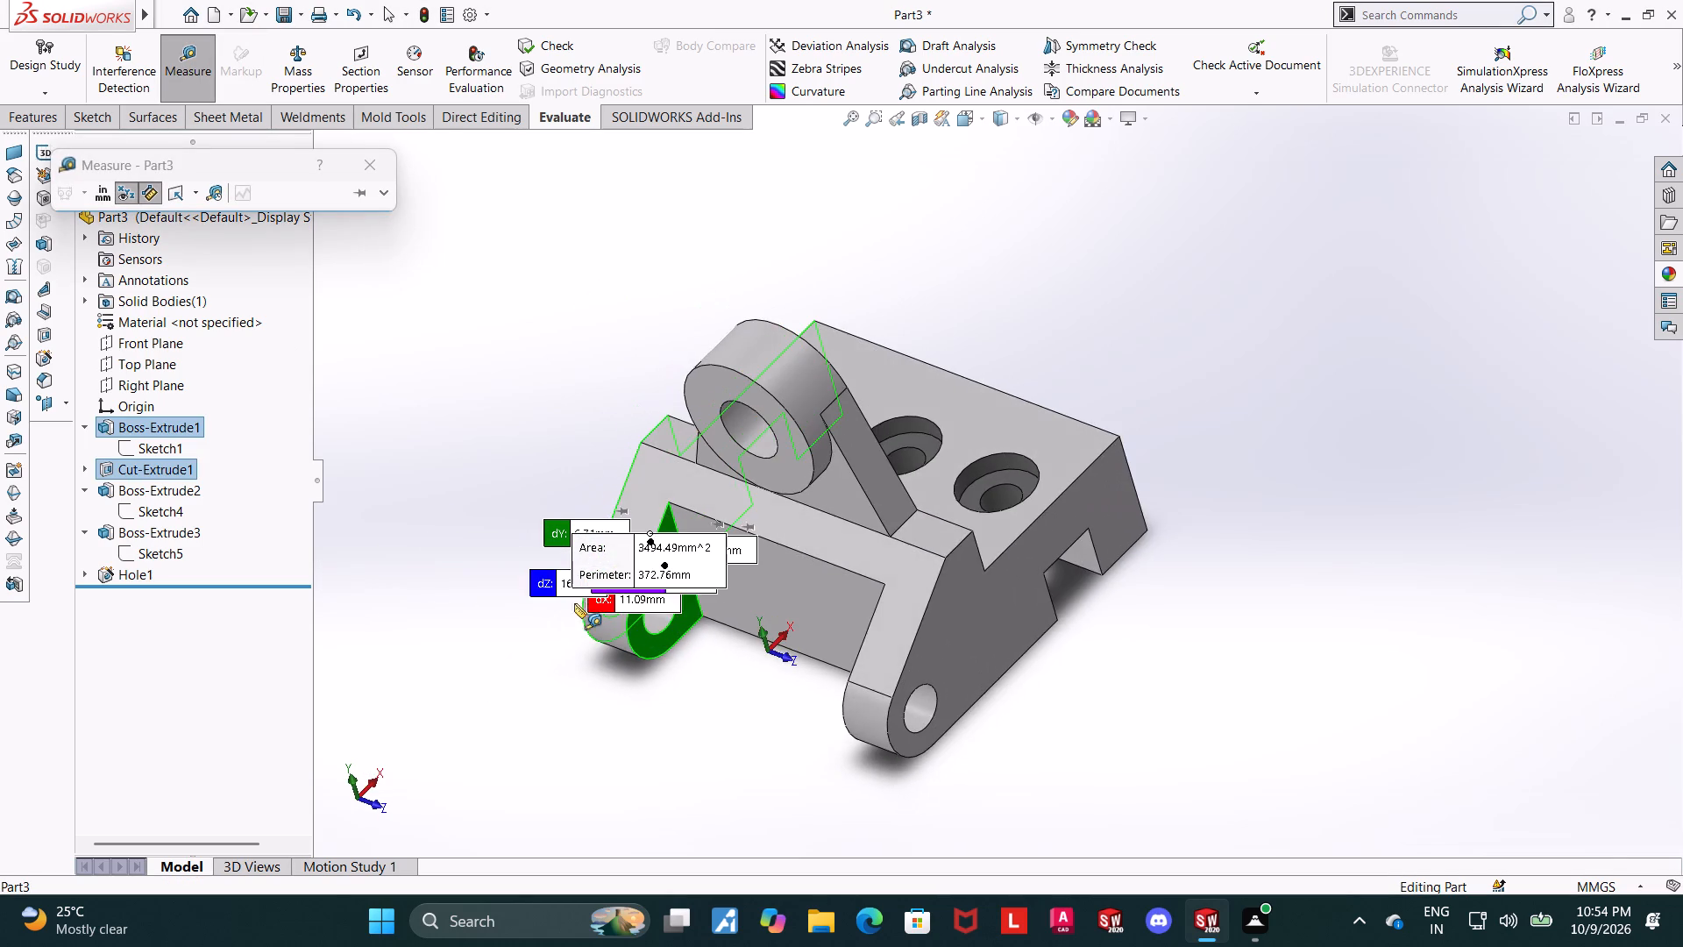
scroll(677, 589, down, 9)
scroll(667, 637, up, 2)
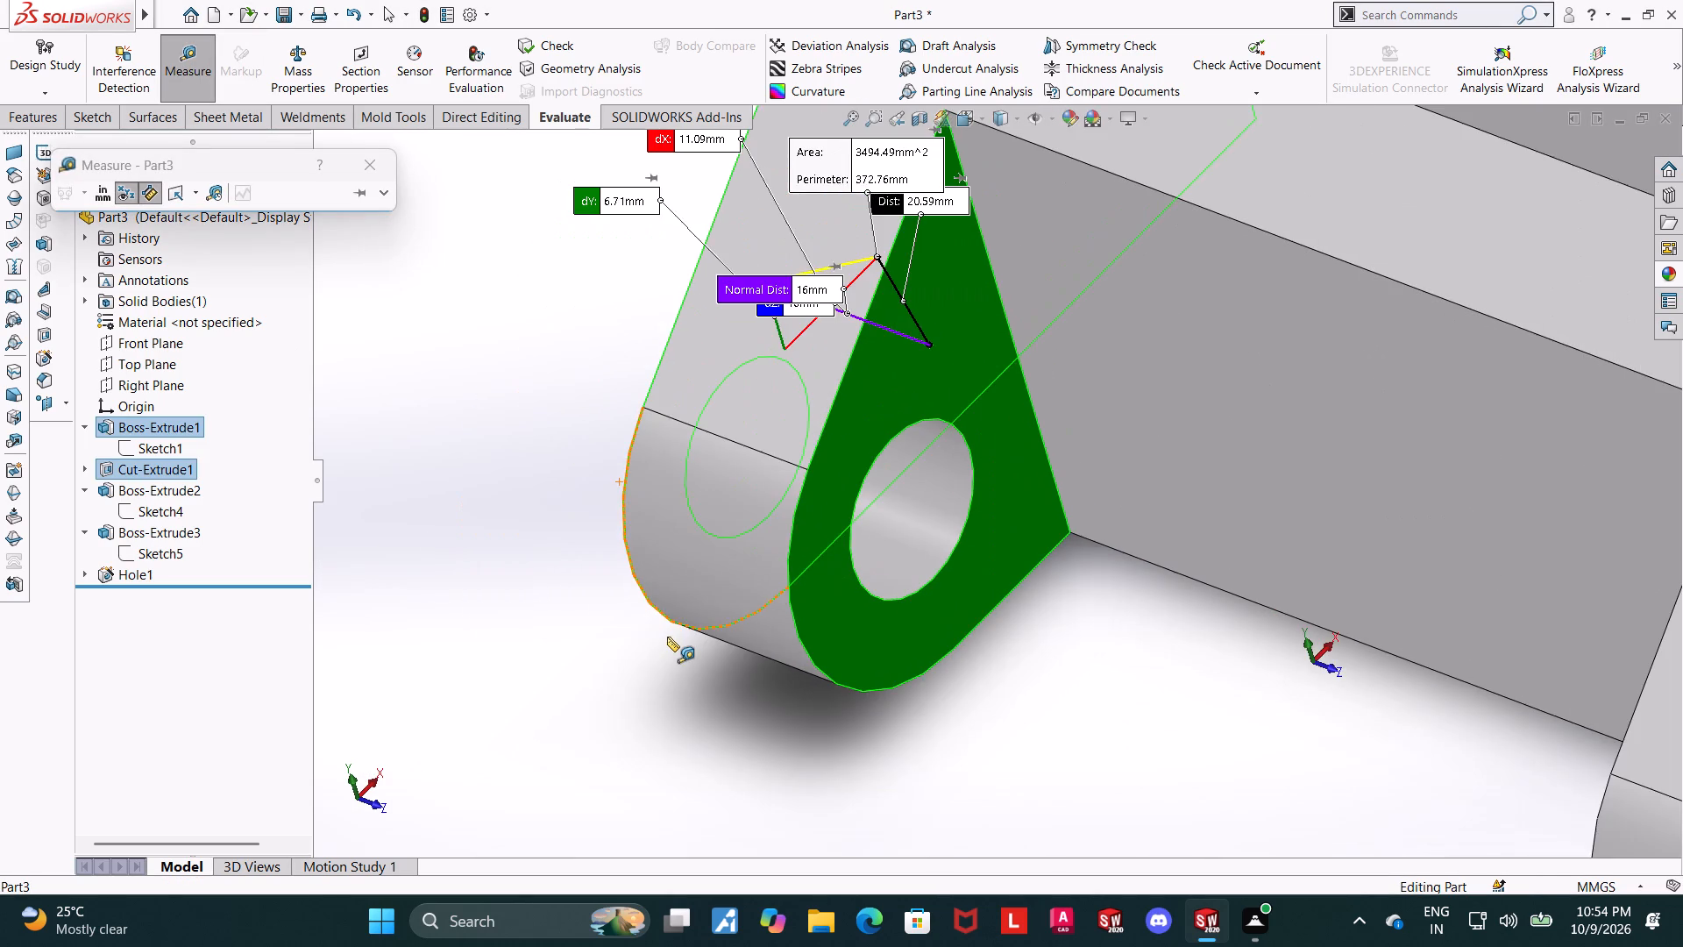
scroll(667, 637, up, 2)
middle_drag(670, 637, 682, 641)
key(Escape)
Measure the bottom edge of the base's side face running from the lug to the rectangular slot.
scroll(740, 642, up, 2)
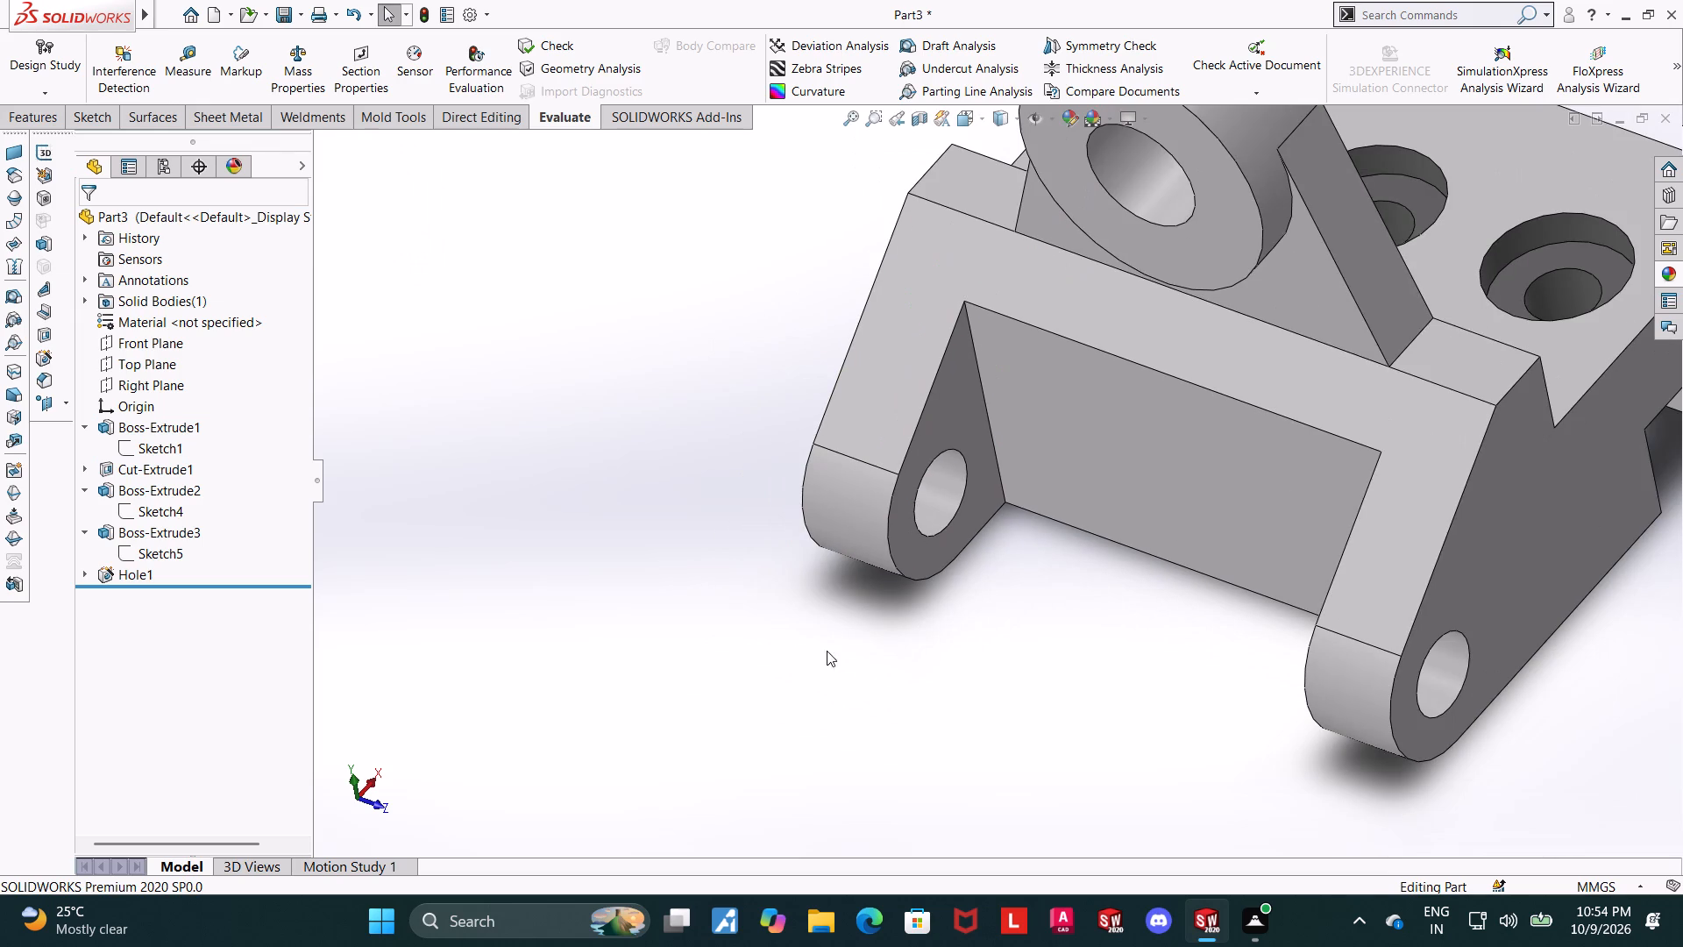
scroll(1056, 650, up, 3)
scroll(1387, 495, down, 2)
middle_drag(1370, 530, 1211, 513)
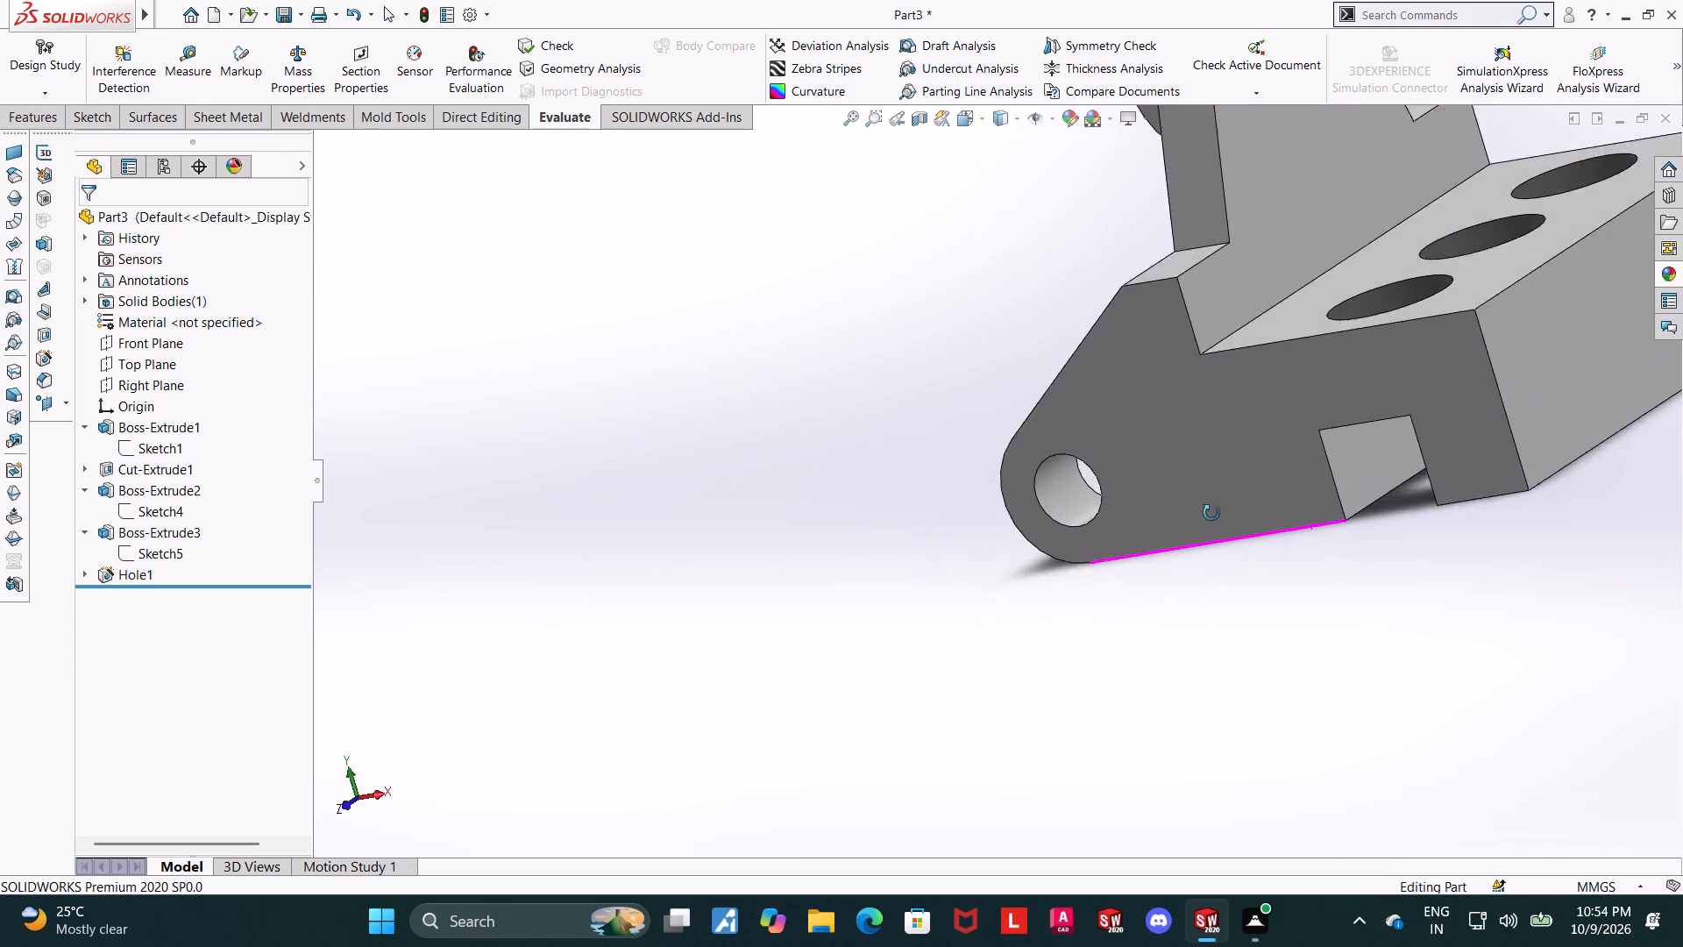
middle_drag(1211, 513, 1267, 514)
scroll(1275, 530, up, 3)
scroll(1317, 468, down, 4)
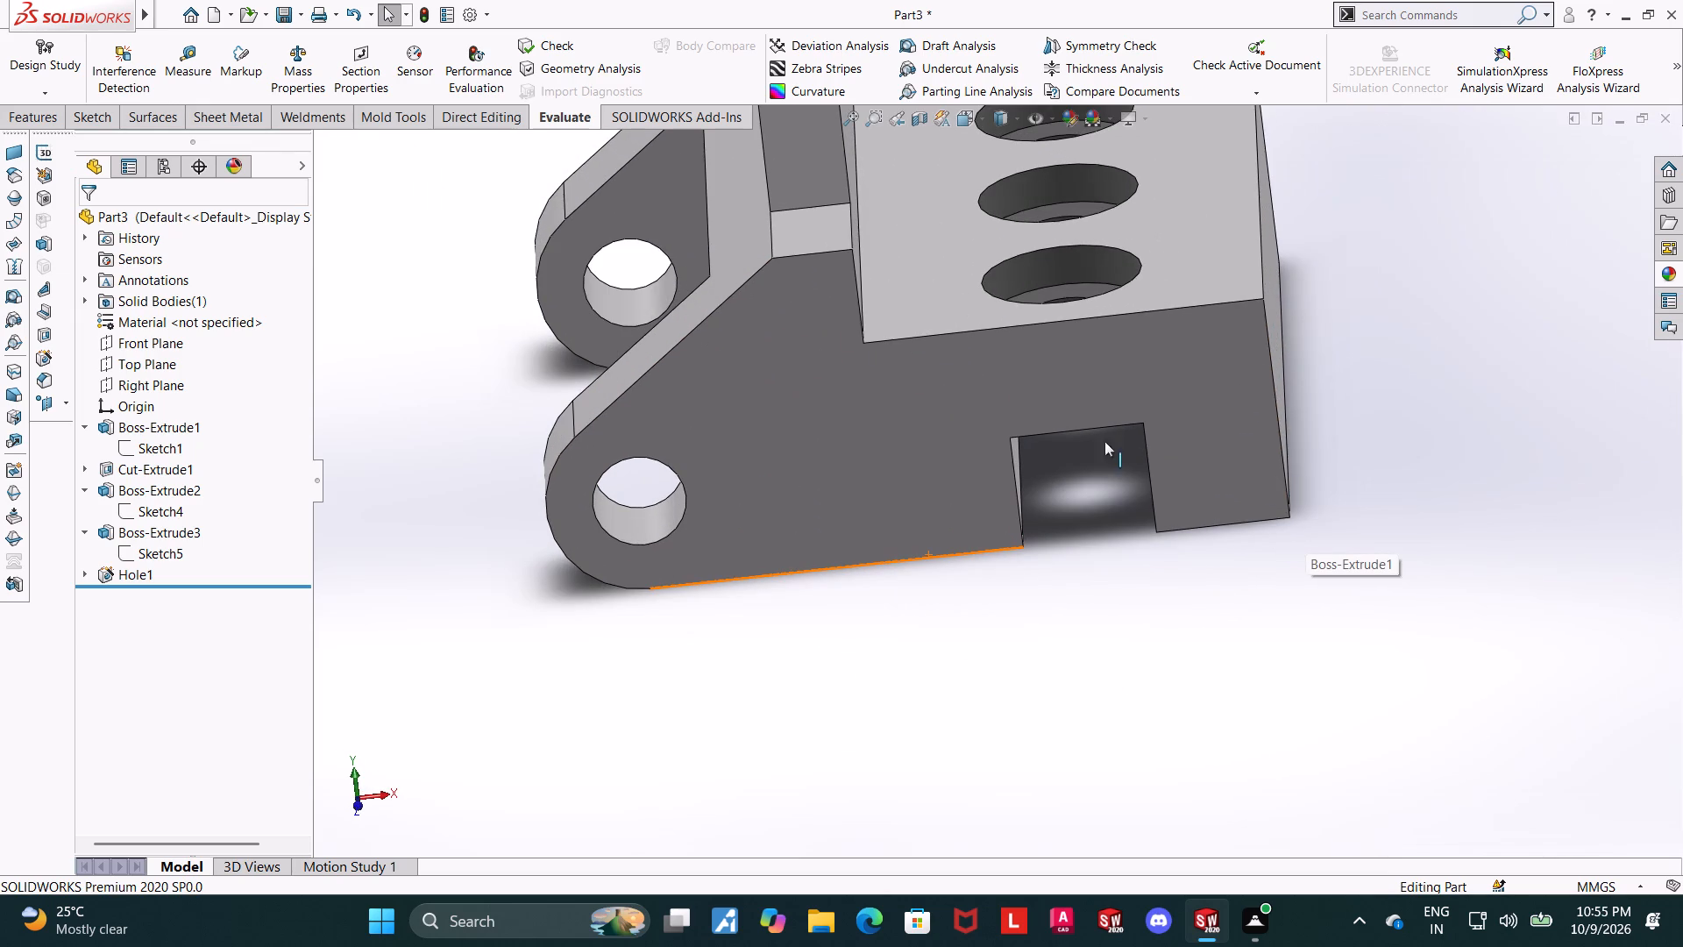
click(175, 61)
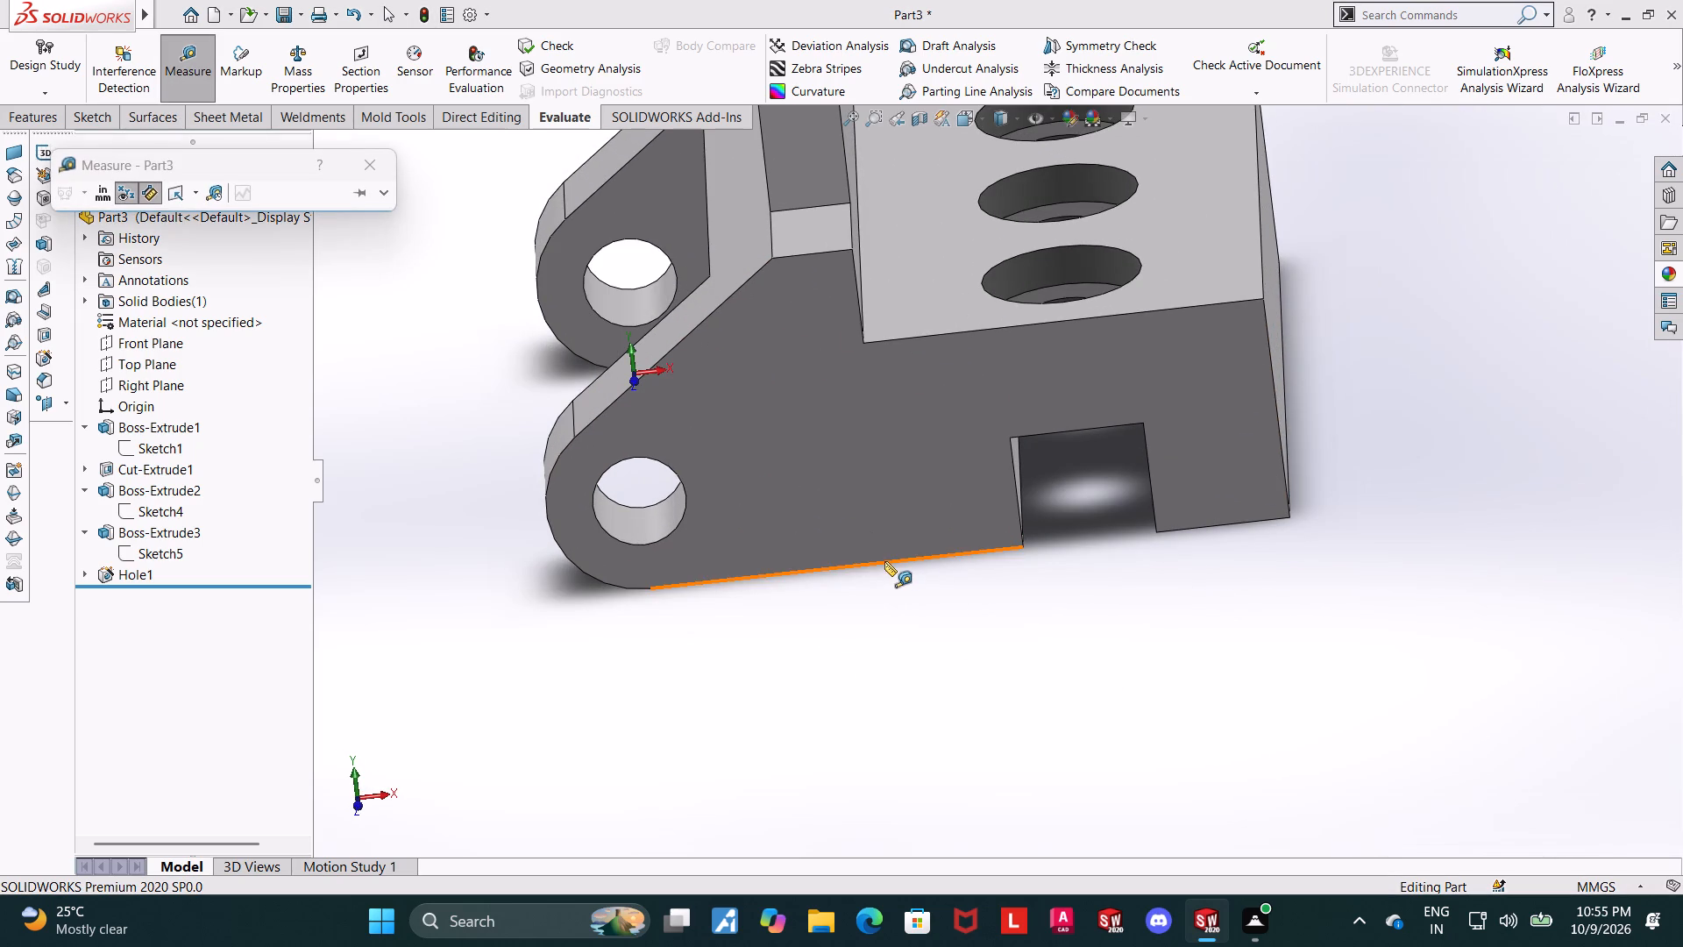
click(884, 561)
key(Escape)
Measure the step height between the base's counterbored top face and the raised ledge beside the upright.
scroll(825, 638, up, 1)
middle_click(826, 638)
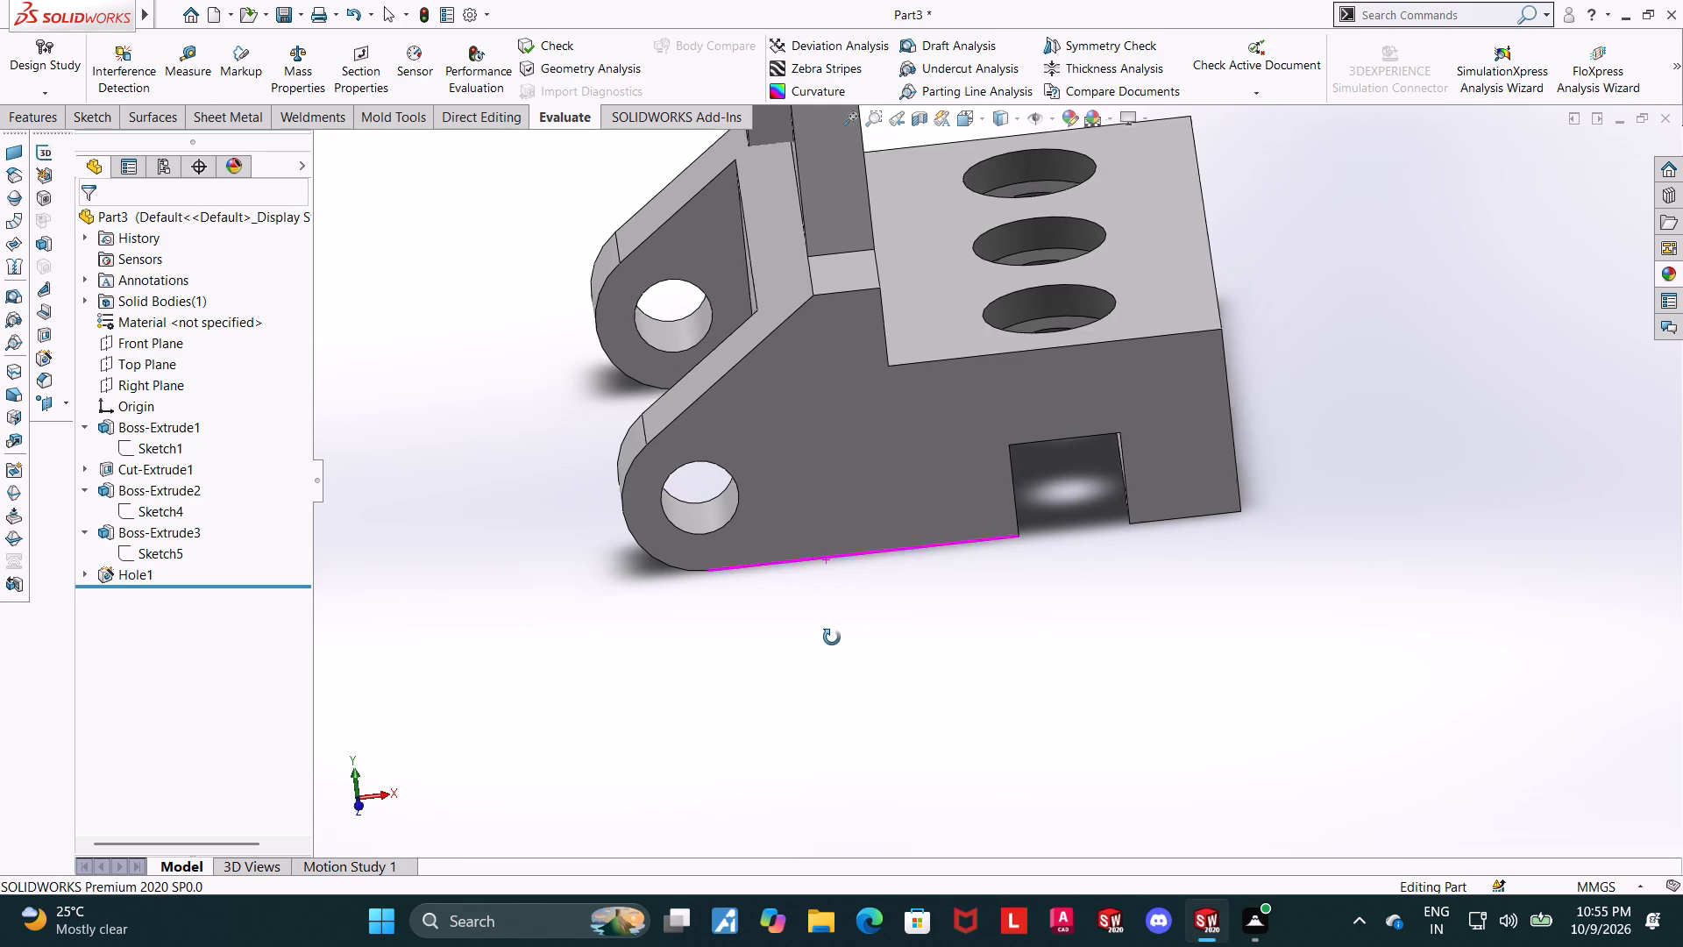
scroll(944, 239, down, 2)
click(195, 53)
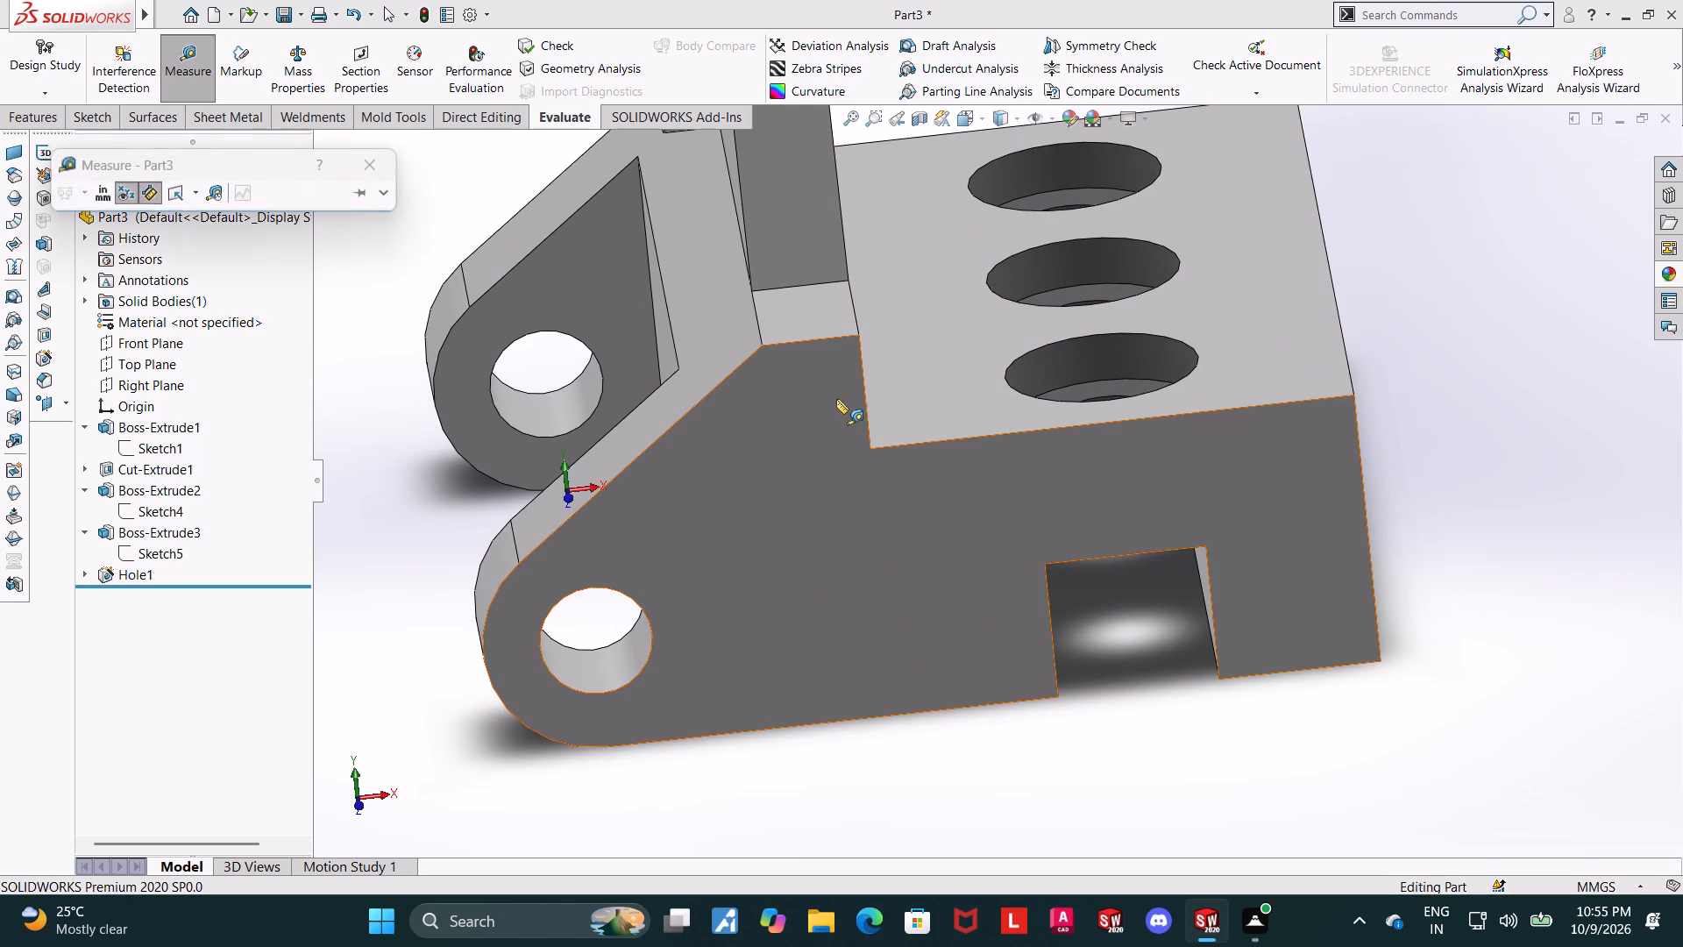
click(929, 408)
click(809, 316)
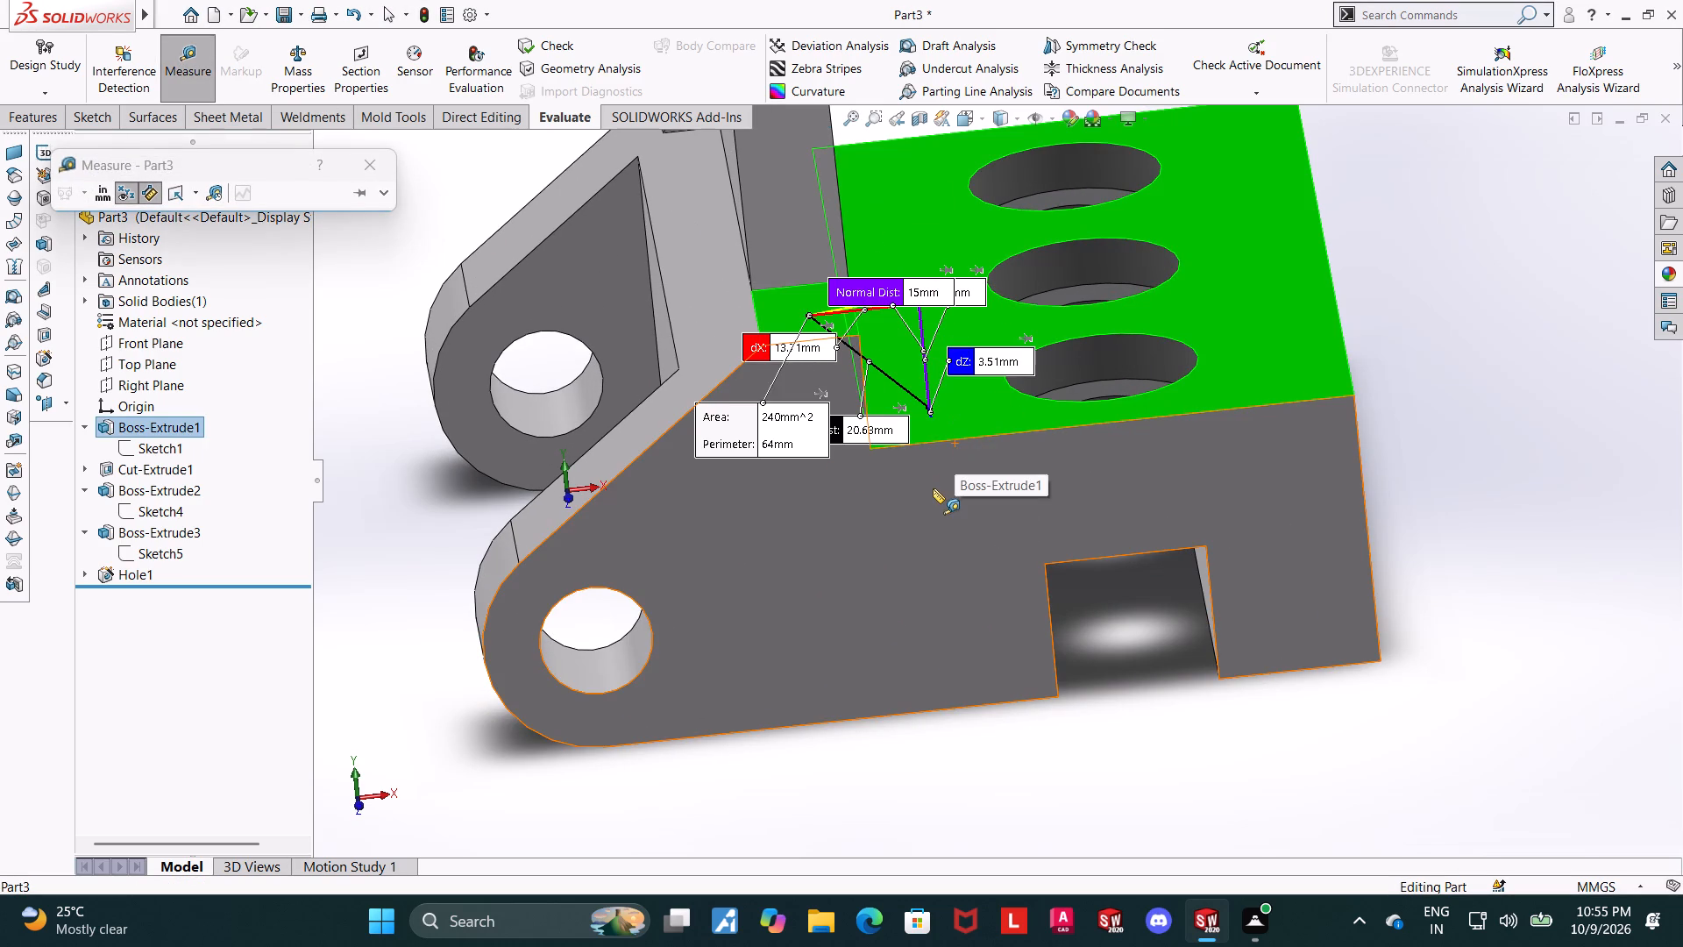
key(Escape)
Measure the width of the upright's foot between its two lower front corner points.
scroll(933, 488, up, 2)
middle_drag(885, 519, 944, 416)
scroll(930, 406, up, 3)
middle_drag(940, 429, 991, 445)
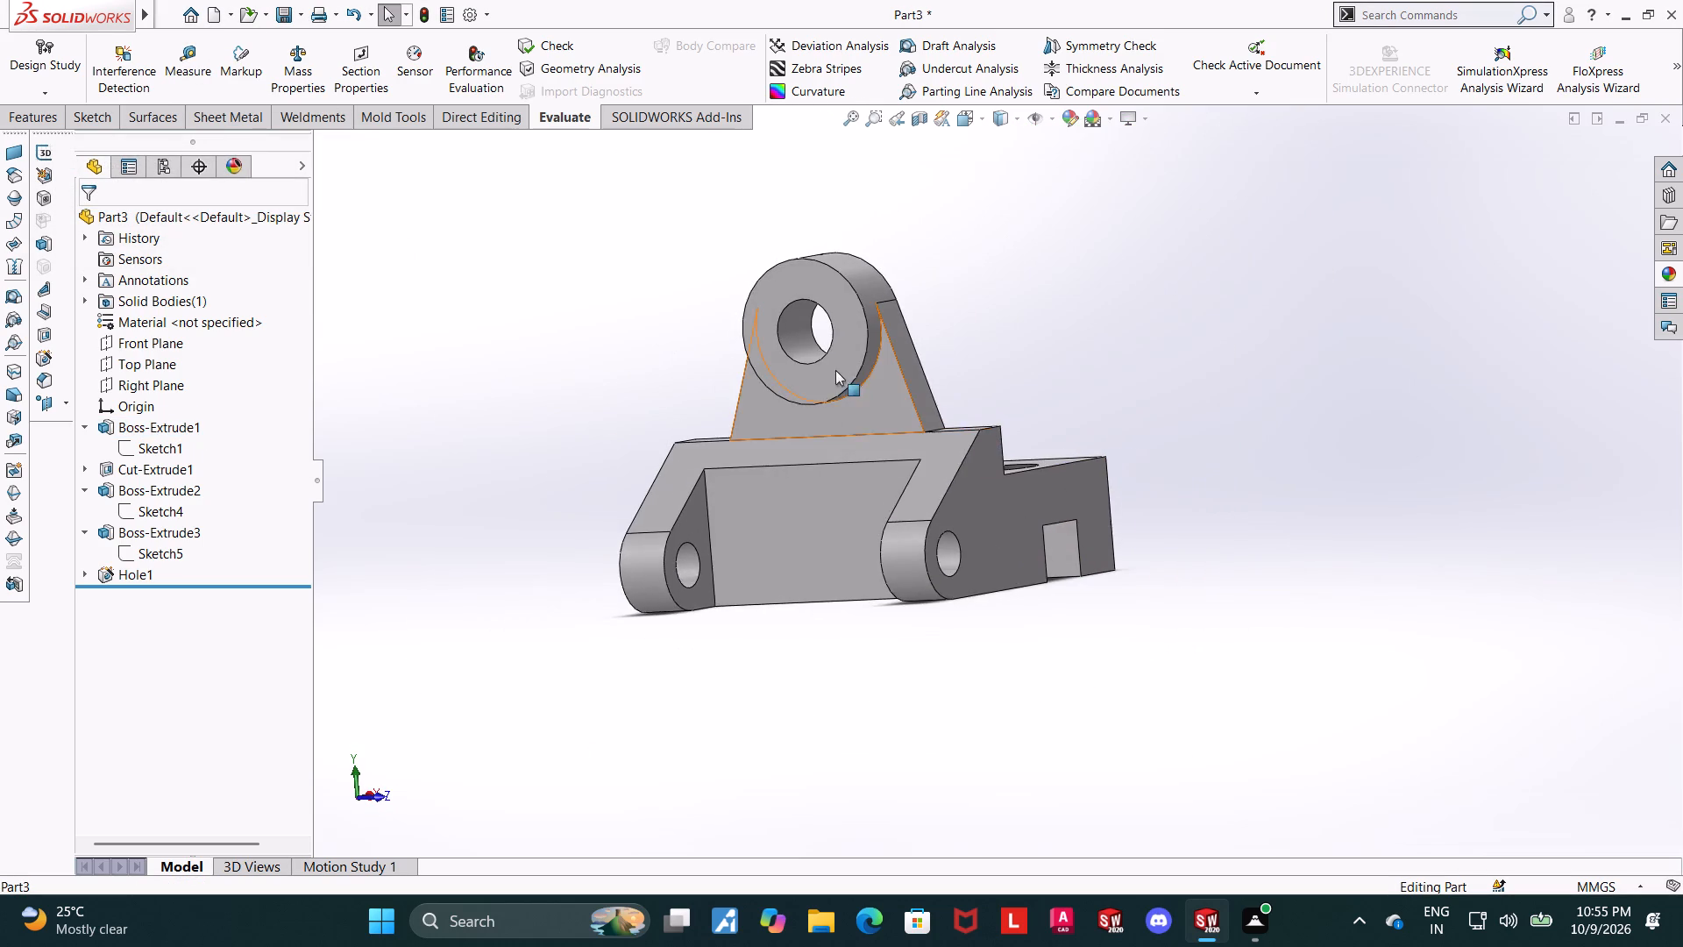
scroll(847, 403, down, 3)
middle_drag(872, 414, 913, 466)
click(188, 48)
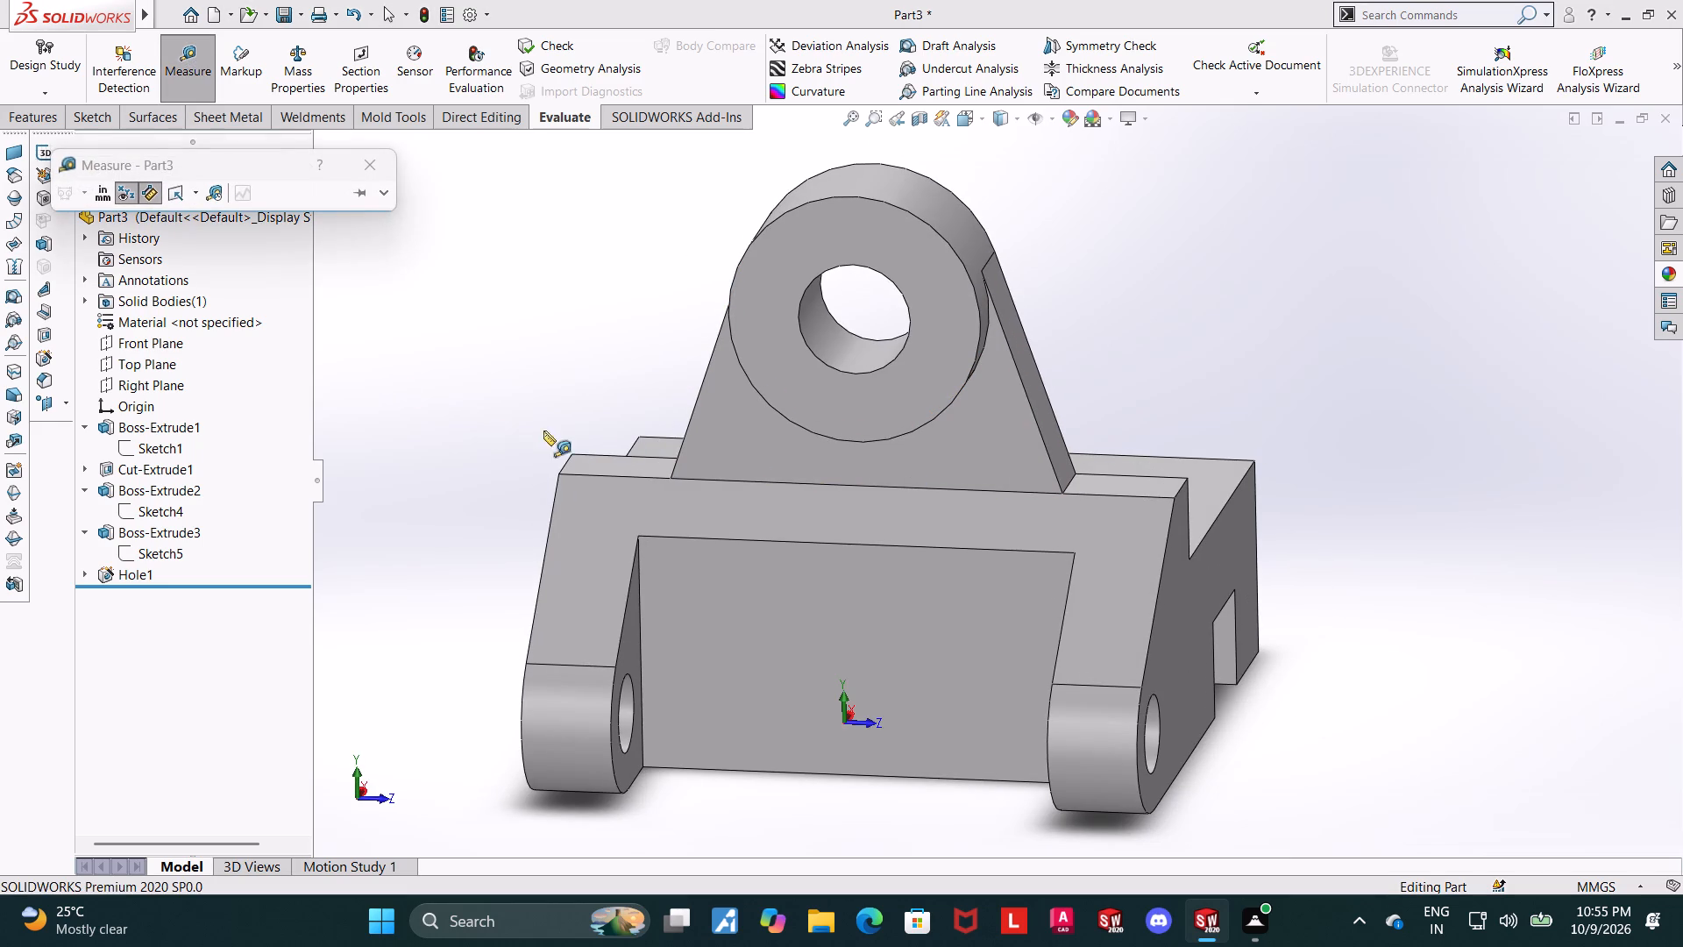
middle_drag(642, 455, 655, 488)
click(678, 487)
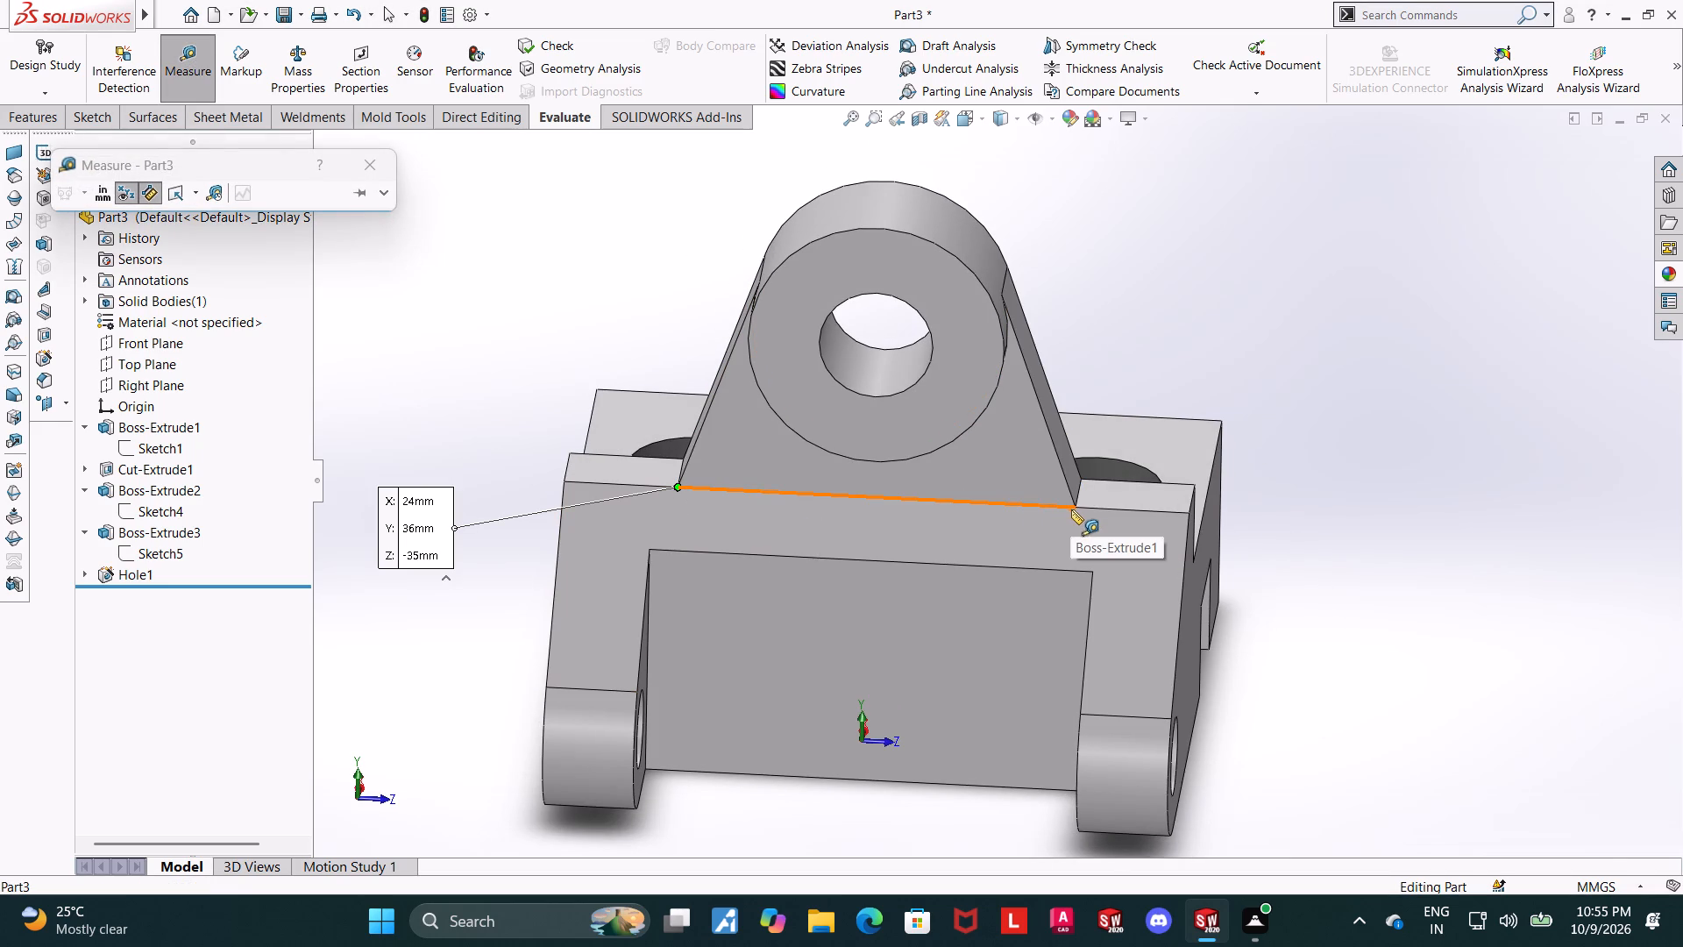
click(1073, 507)
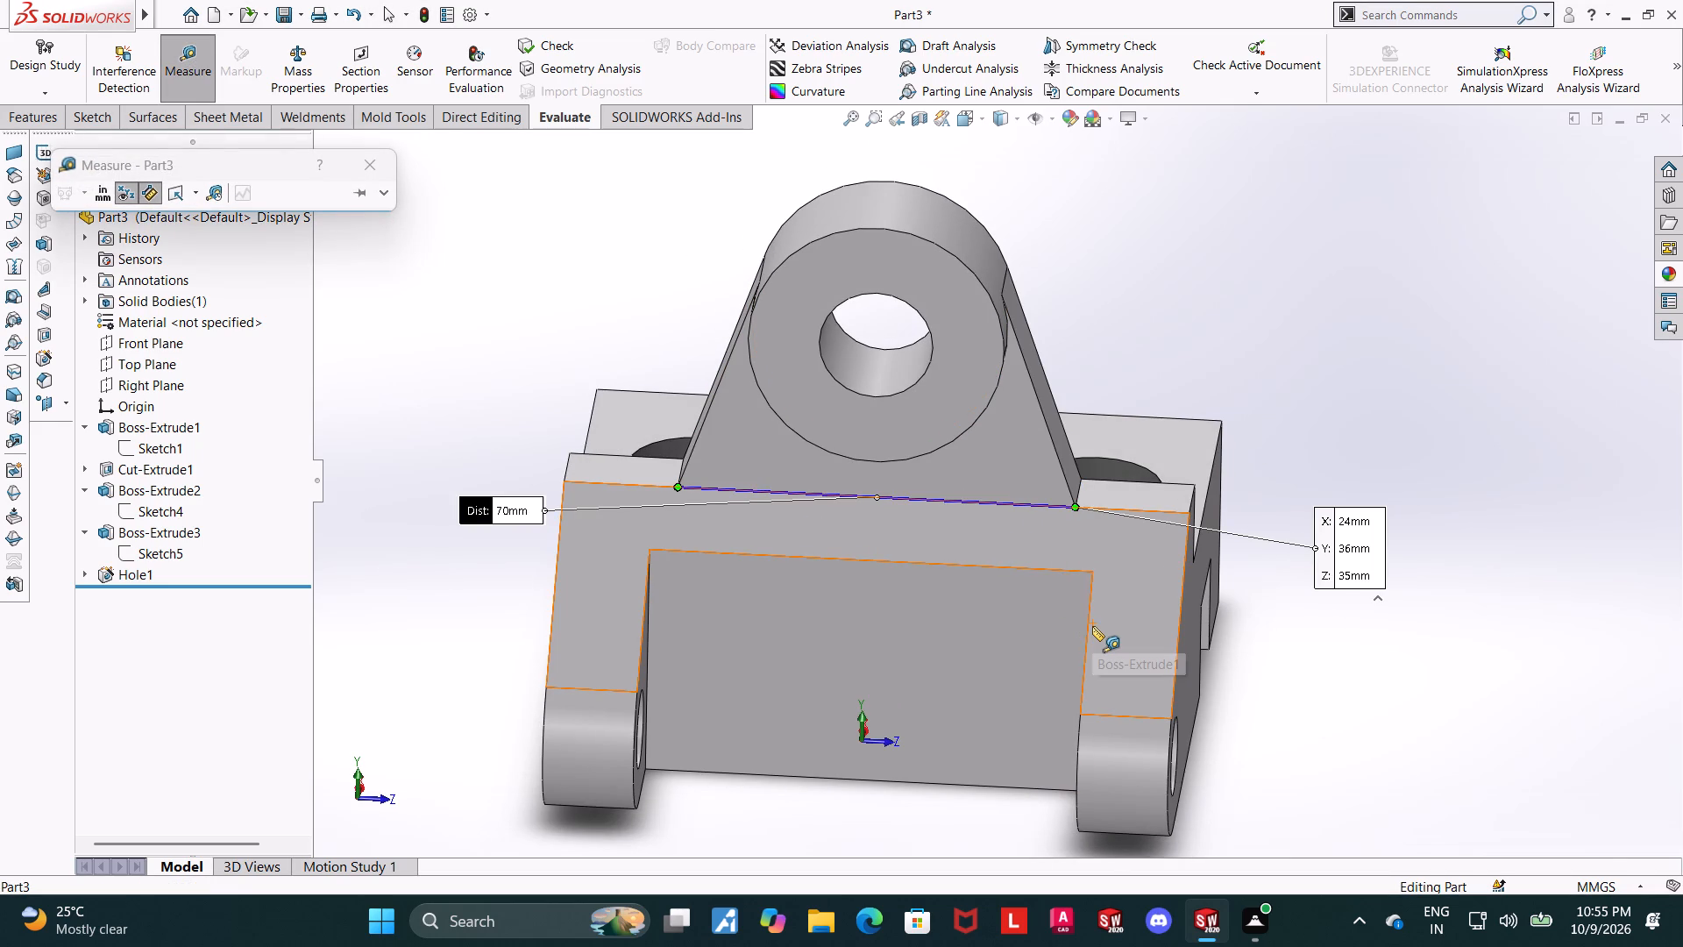
scroll(1092, 626, up, 2)
key(Escape)
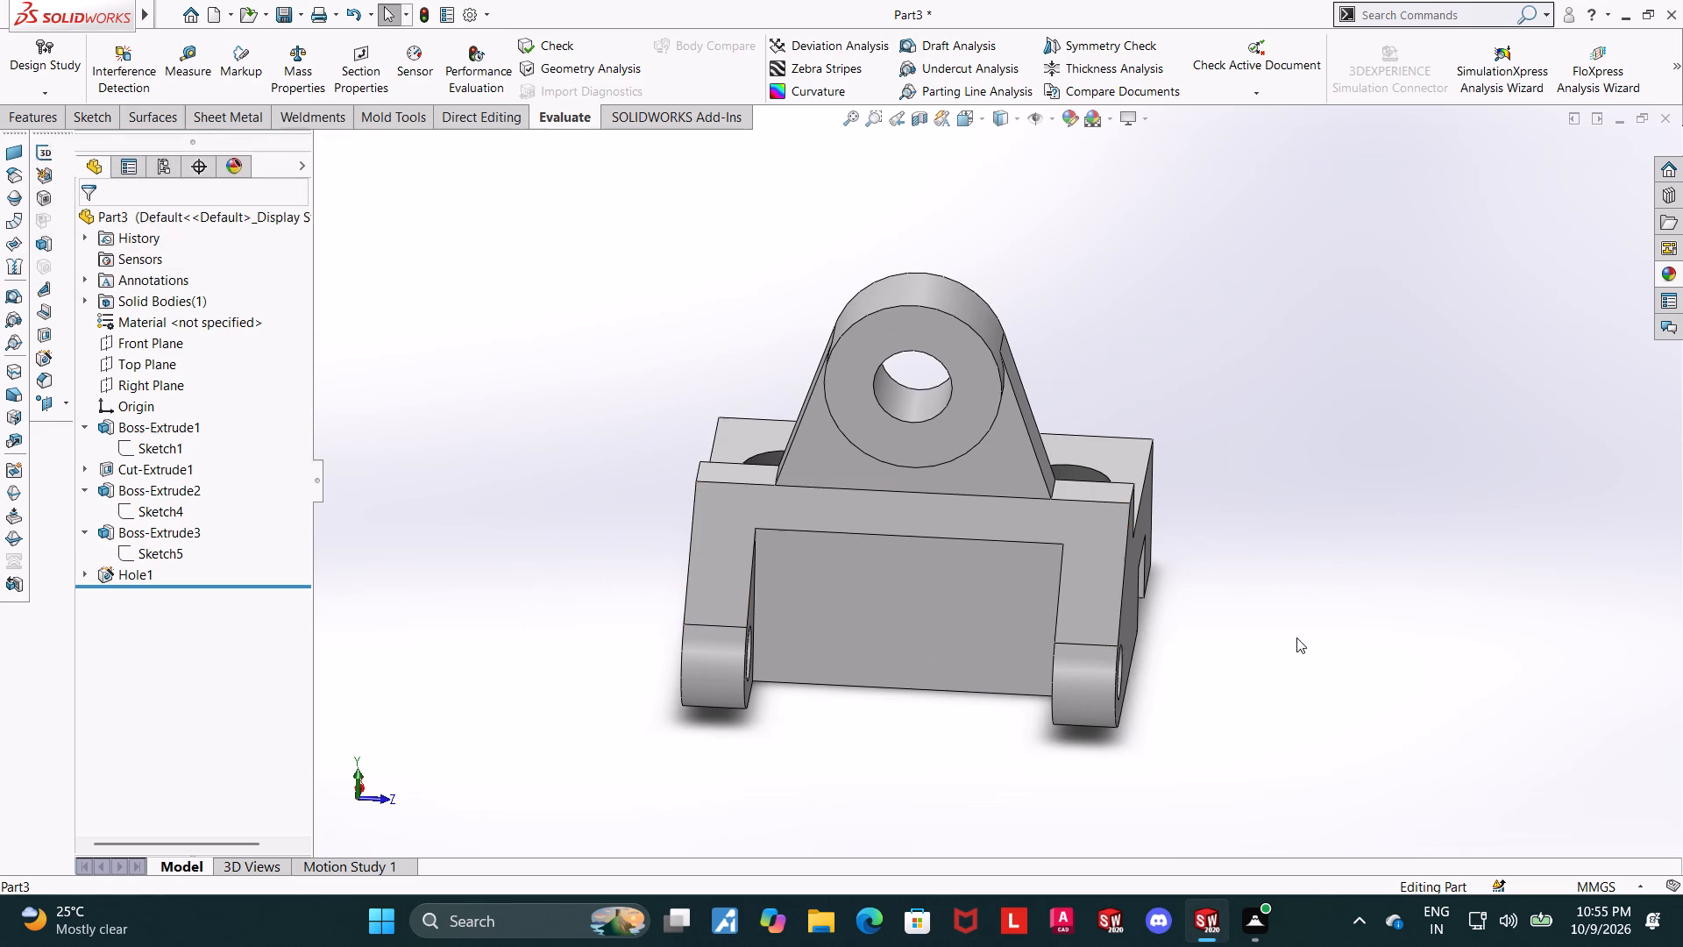
Measure the overall thickness of the bored boss from its front face to the upright's back face.
middle_drag(1286, 630, 1200, 614)
click(193, 64)
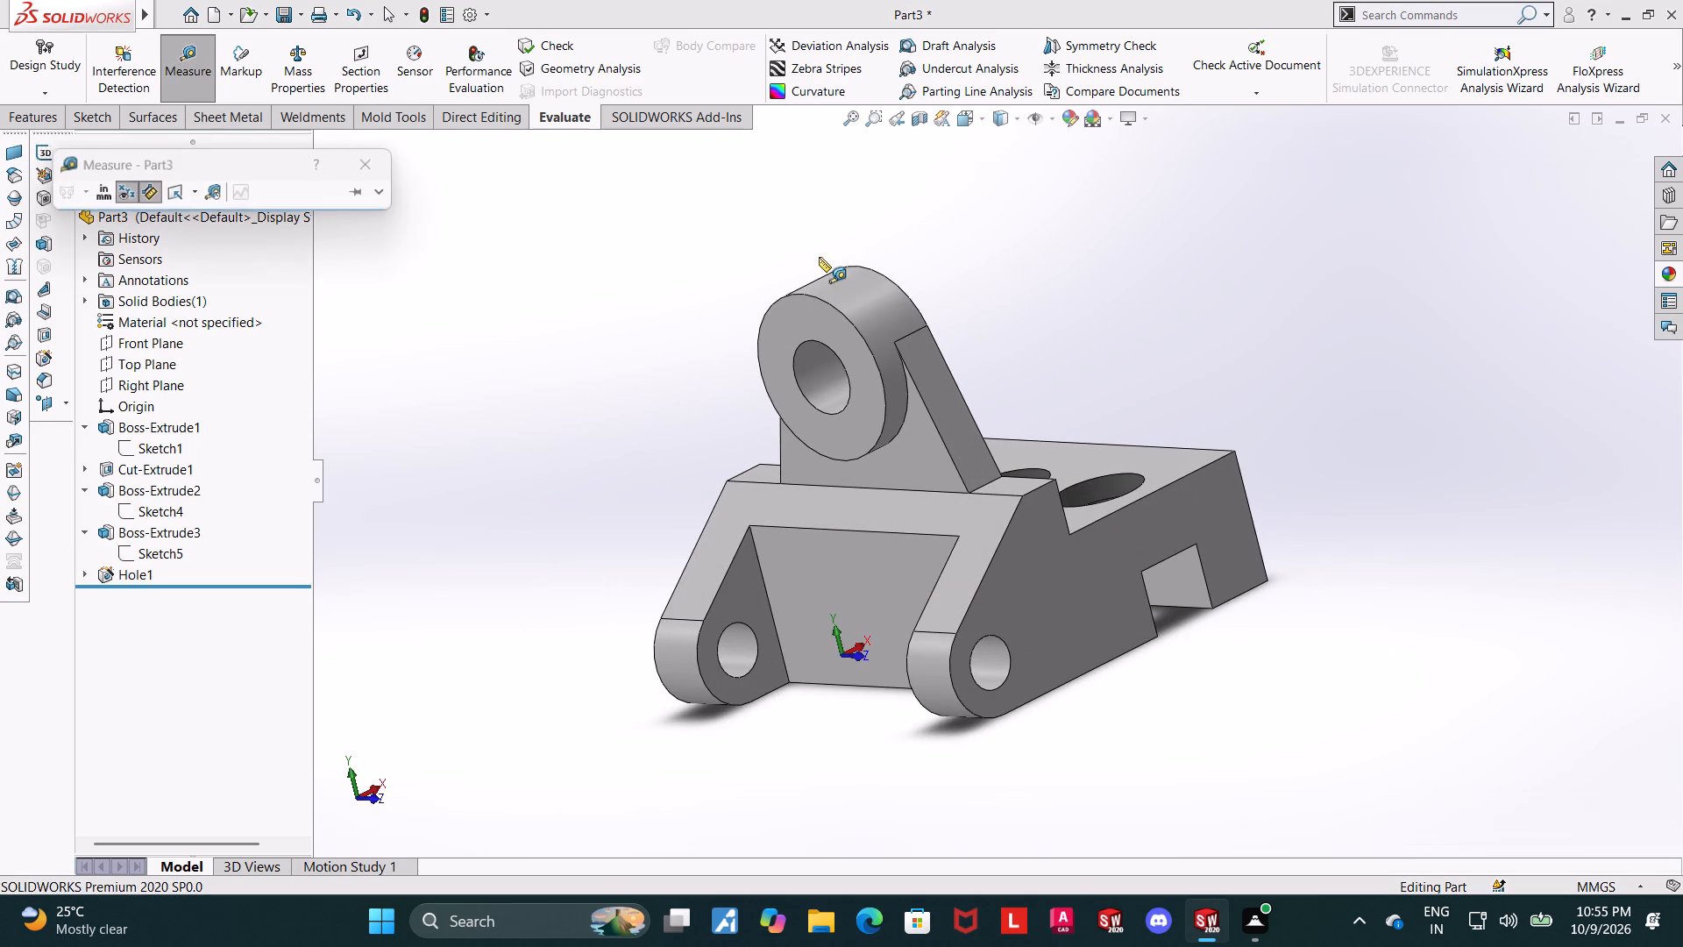
scroll(909, 320, down, 2)
click(841, 429)
middle_drag(1090, 211, 783, 364)
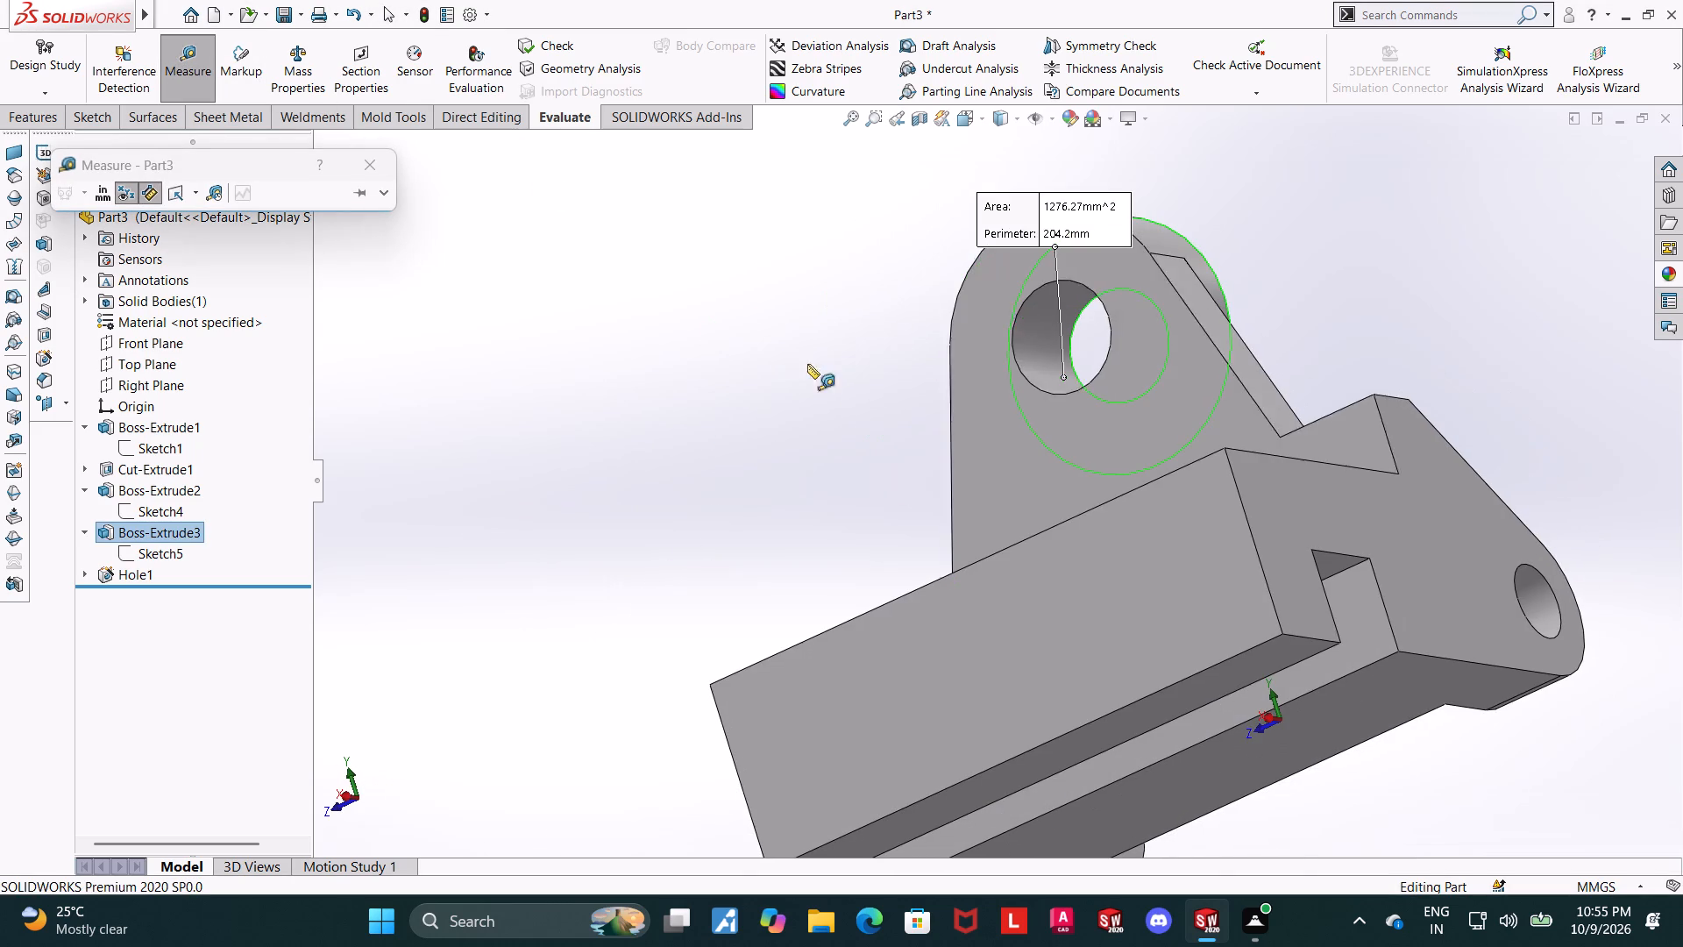
click(1010, 402)
middle_drag(885, 400, 1173, 388)
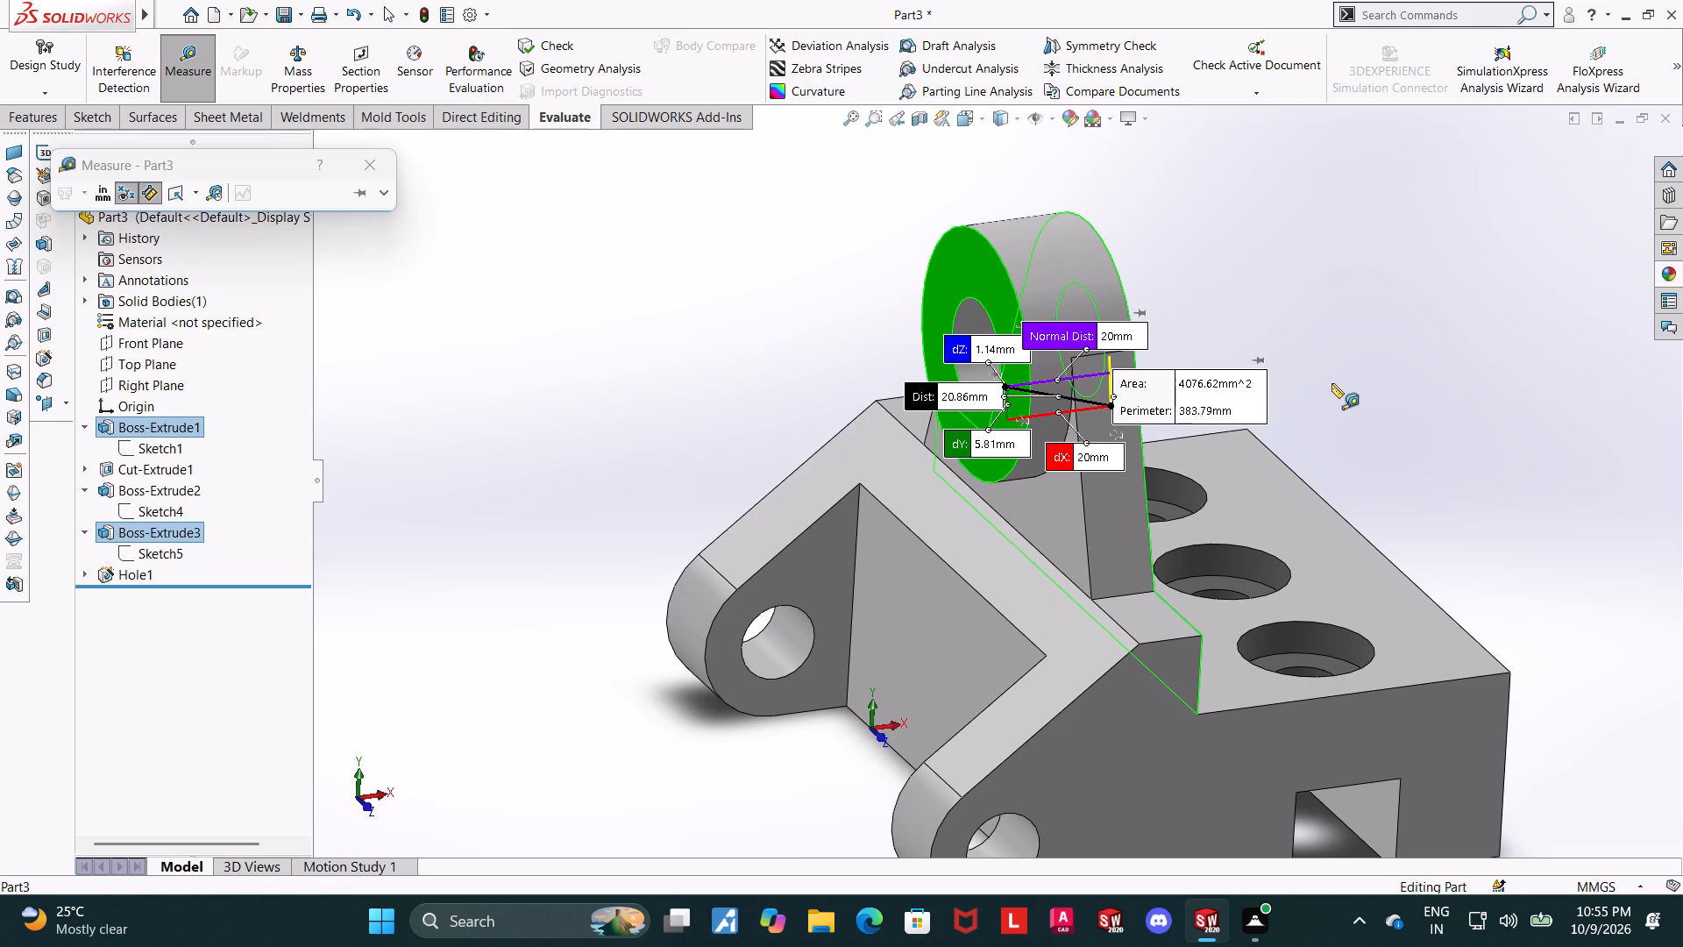
key(Escape)
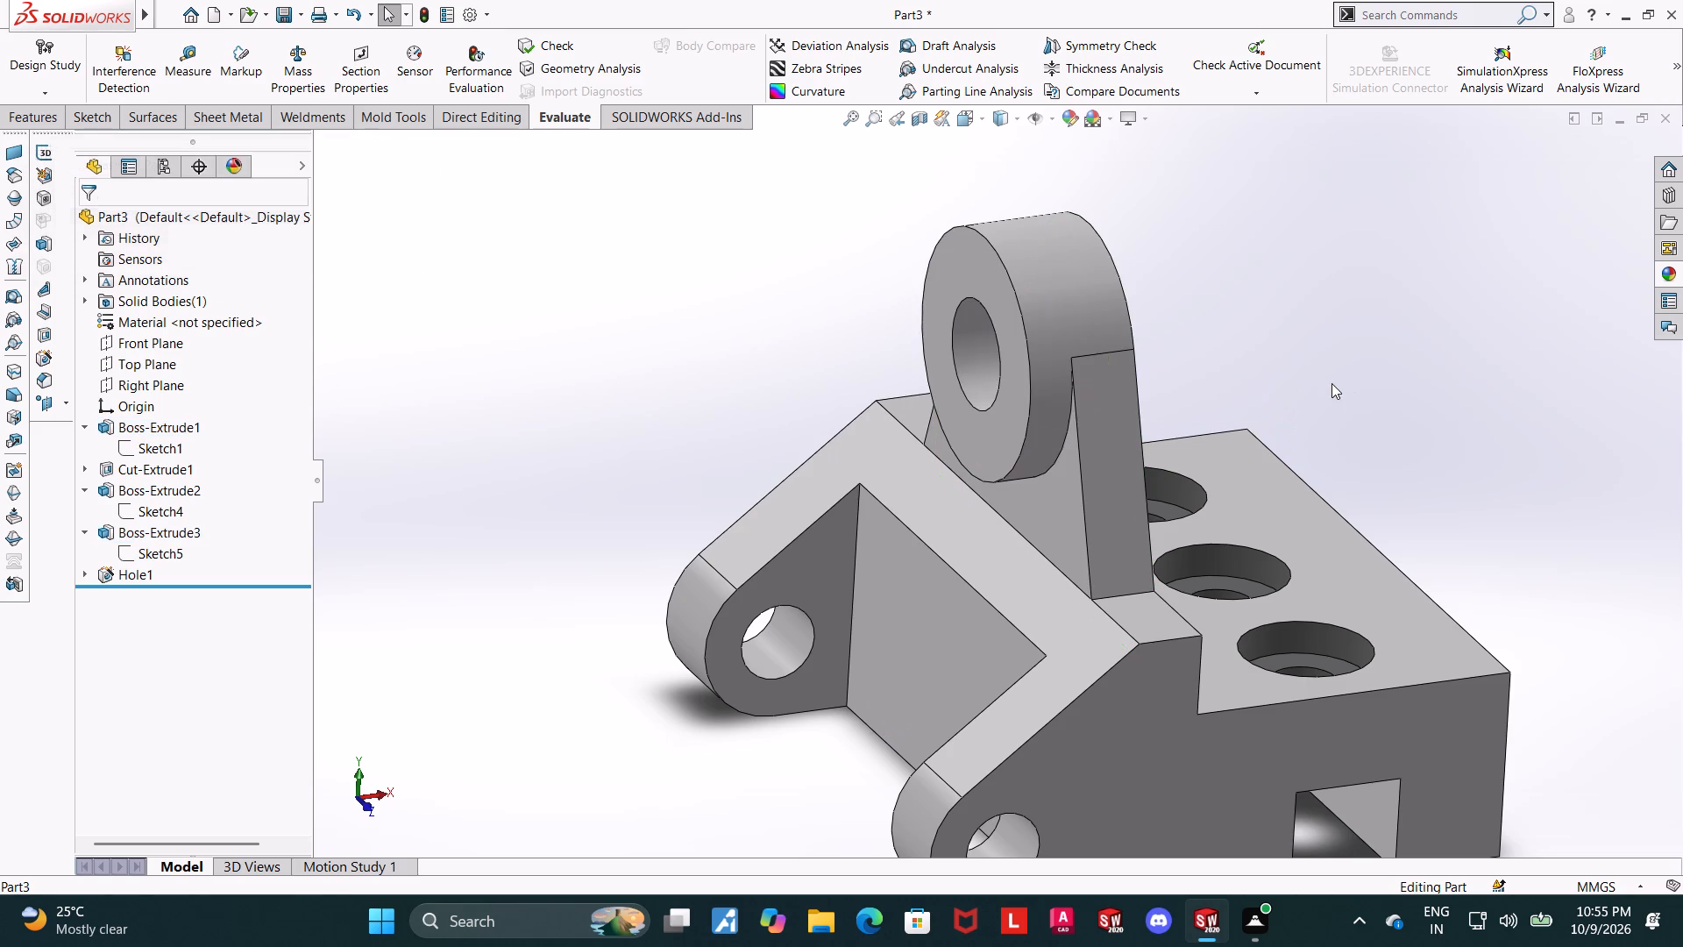
Measure the thickness of the upright's plate between its front and back faces.
click(195, 55)
click(1040, 503)
middle_drag(1231, 464, 1222, 465)
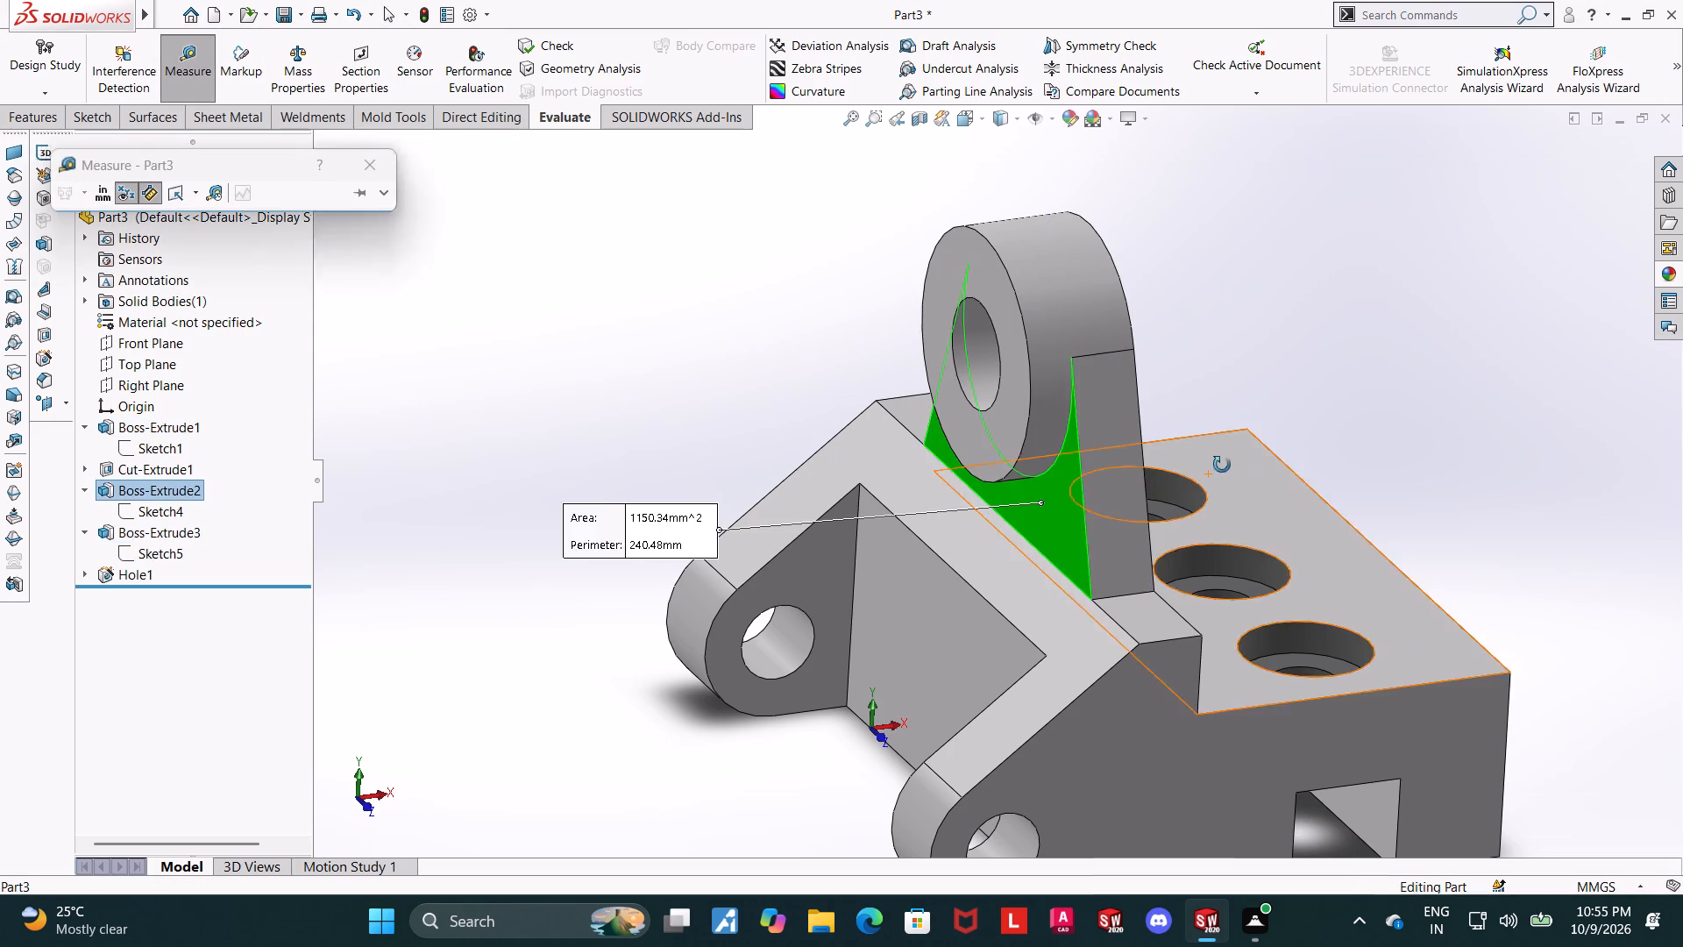
middle_drag(1222, 465, 1090, 466)
click(891, 452)
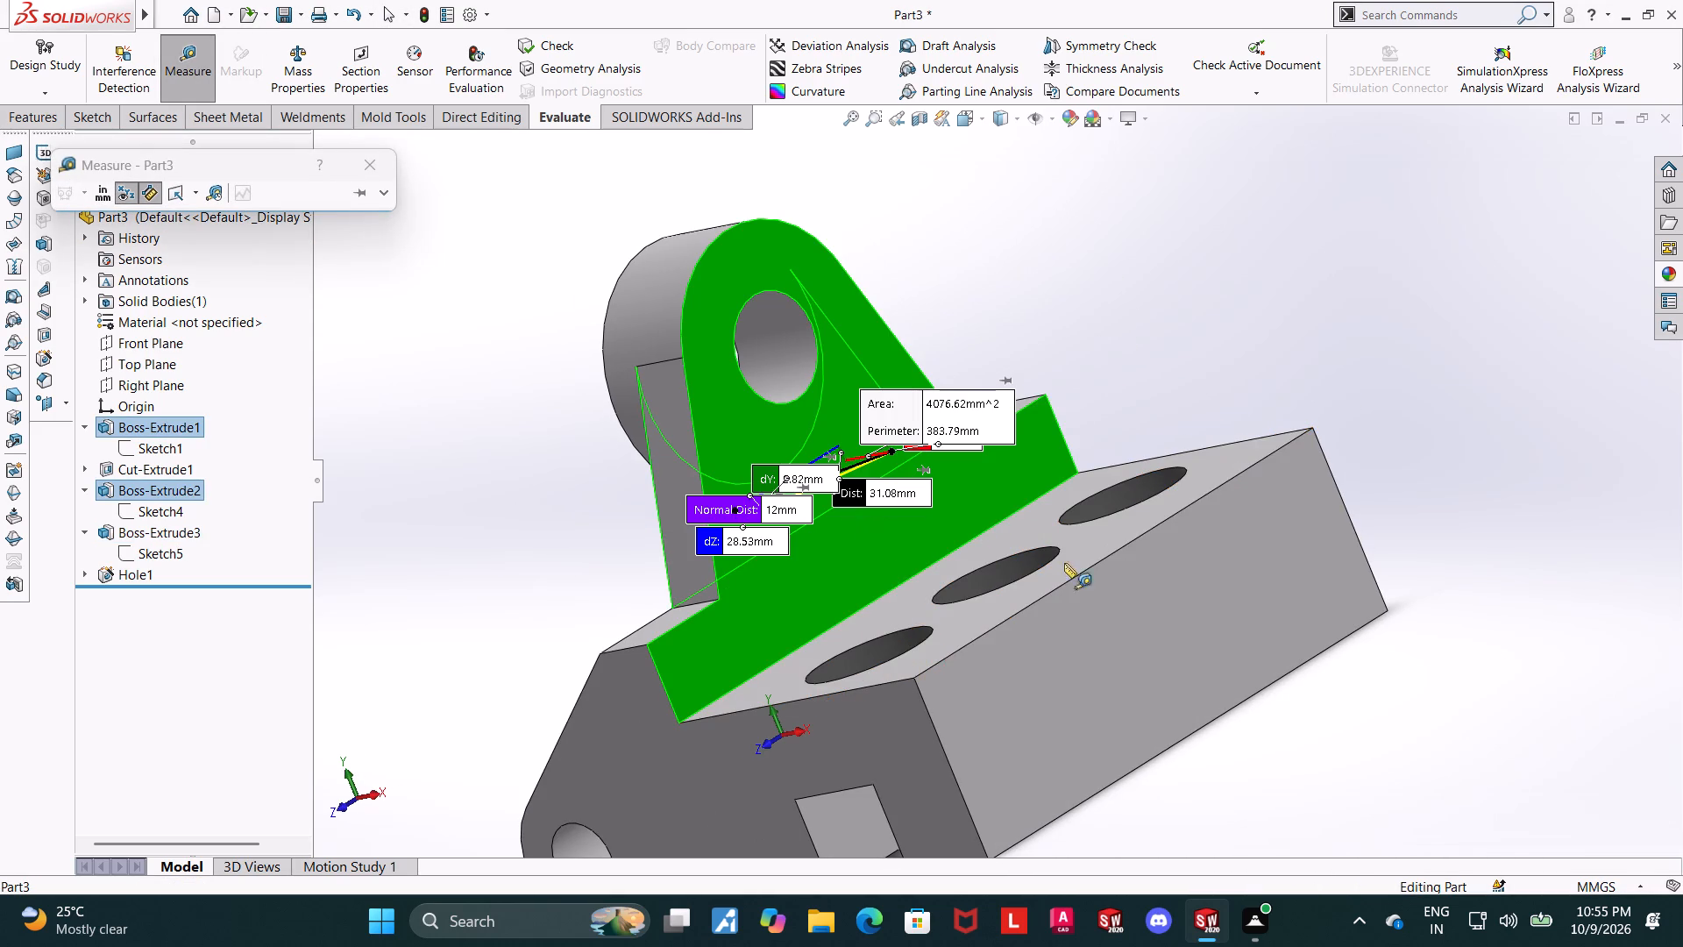
key(Escape)
Orient the part to the isometric view and examine the whole model up close.
scroll(1244, 771, up, 4)
middle_drag(1153, 767, 1191, 744)
scroll(1191, 744, up, 1)
key(ctrl+7)
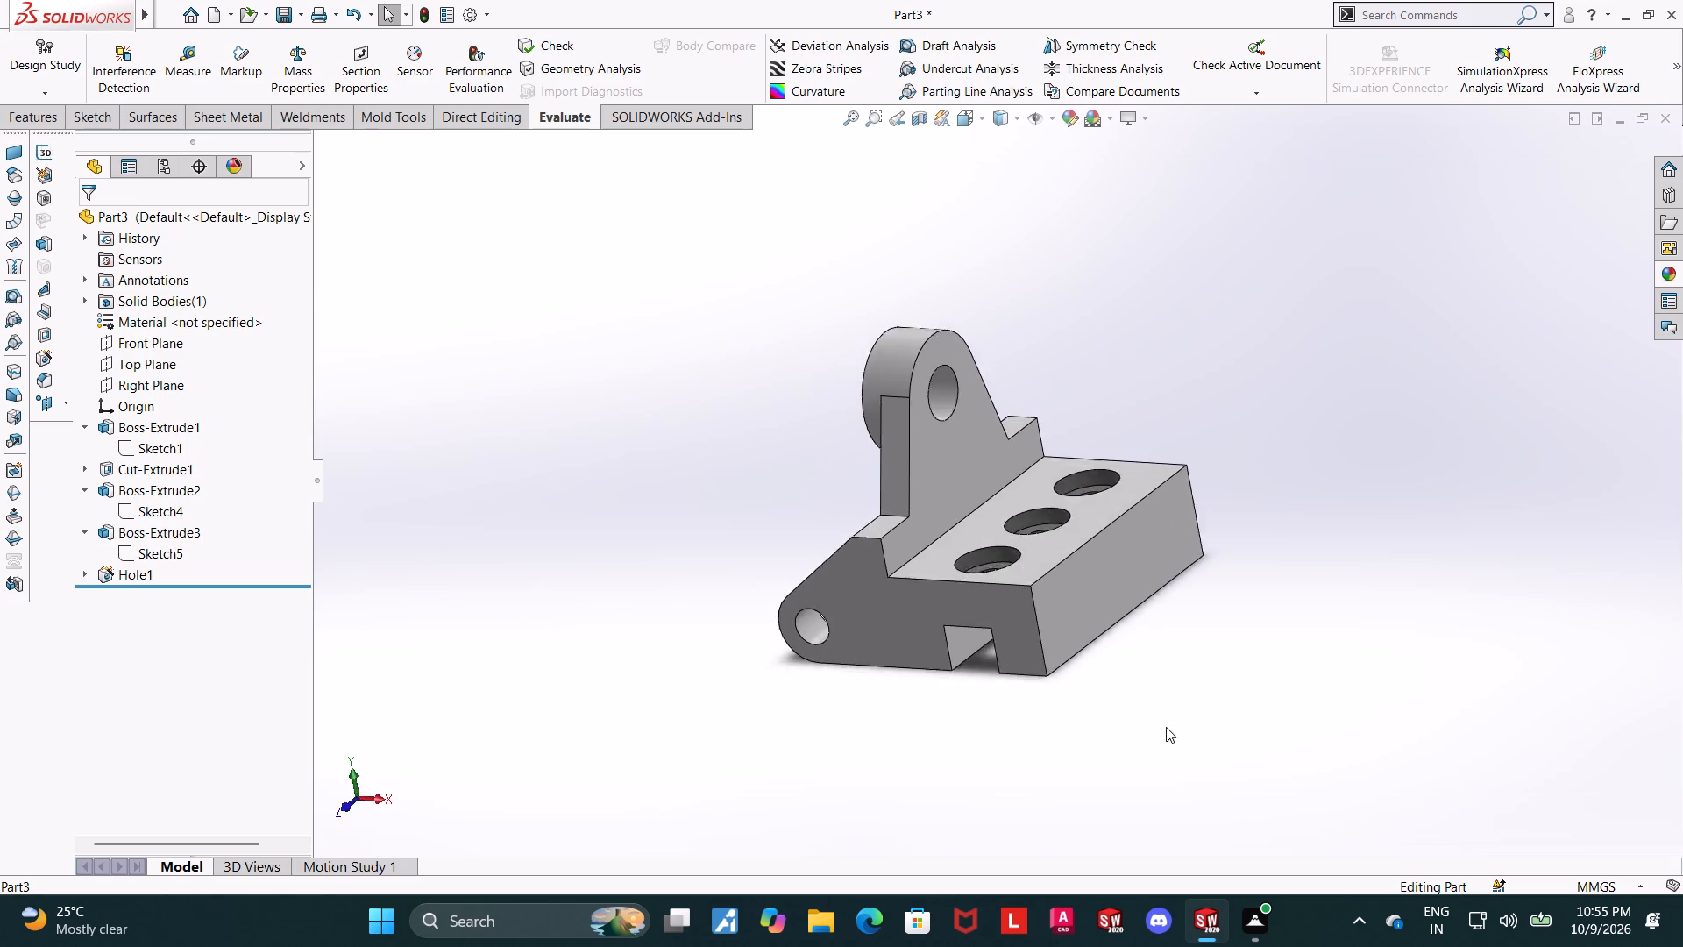
middle_drag(1111, 717, 1358, 688)
click(956, 111)
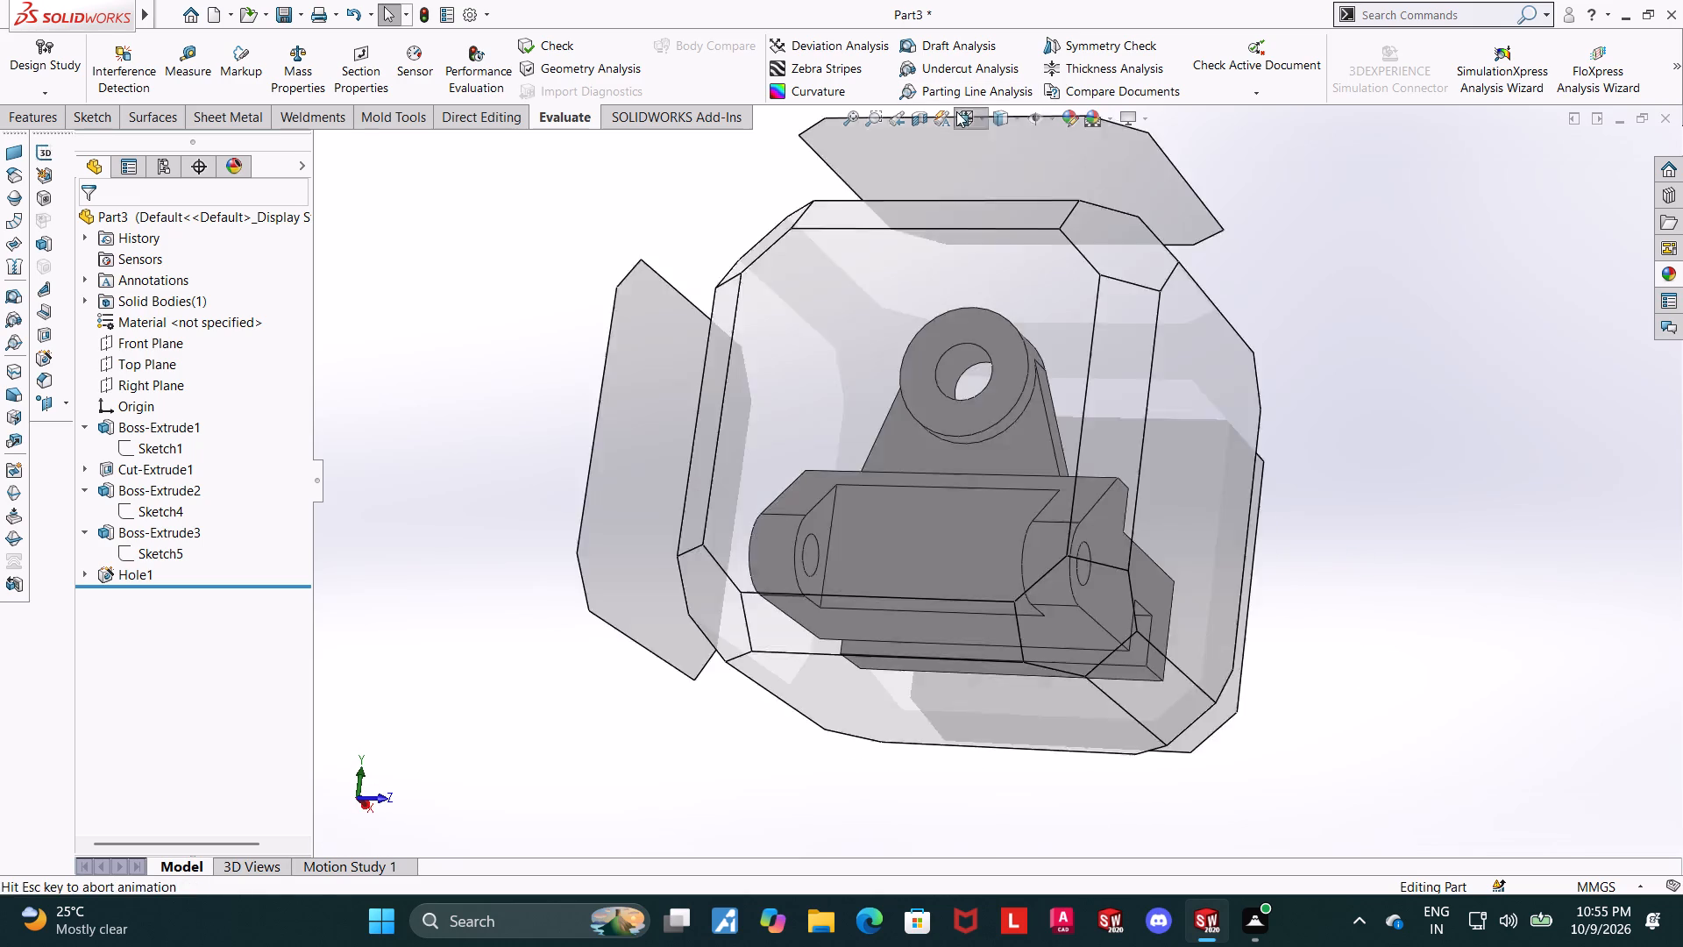
click(895, 406)
scroll(1097, 585, down, 2)
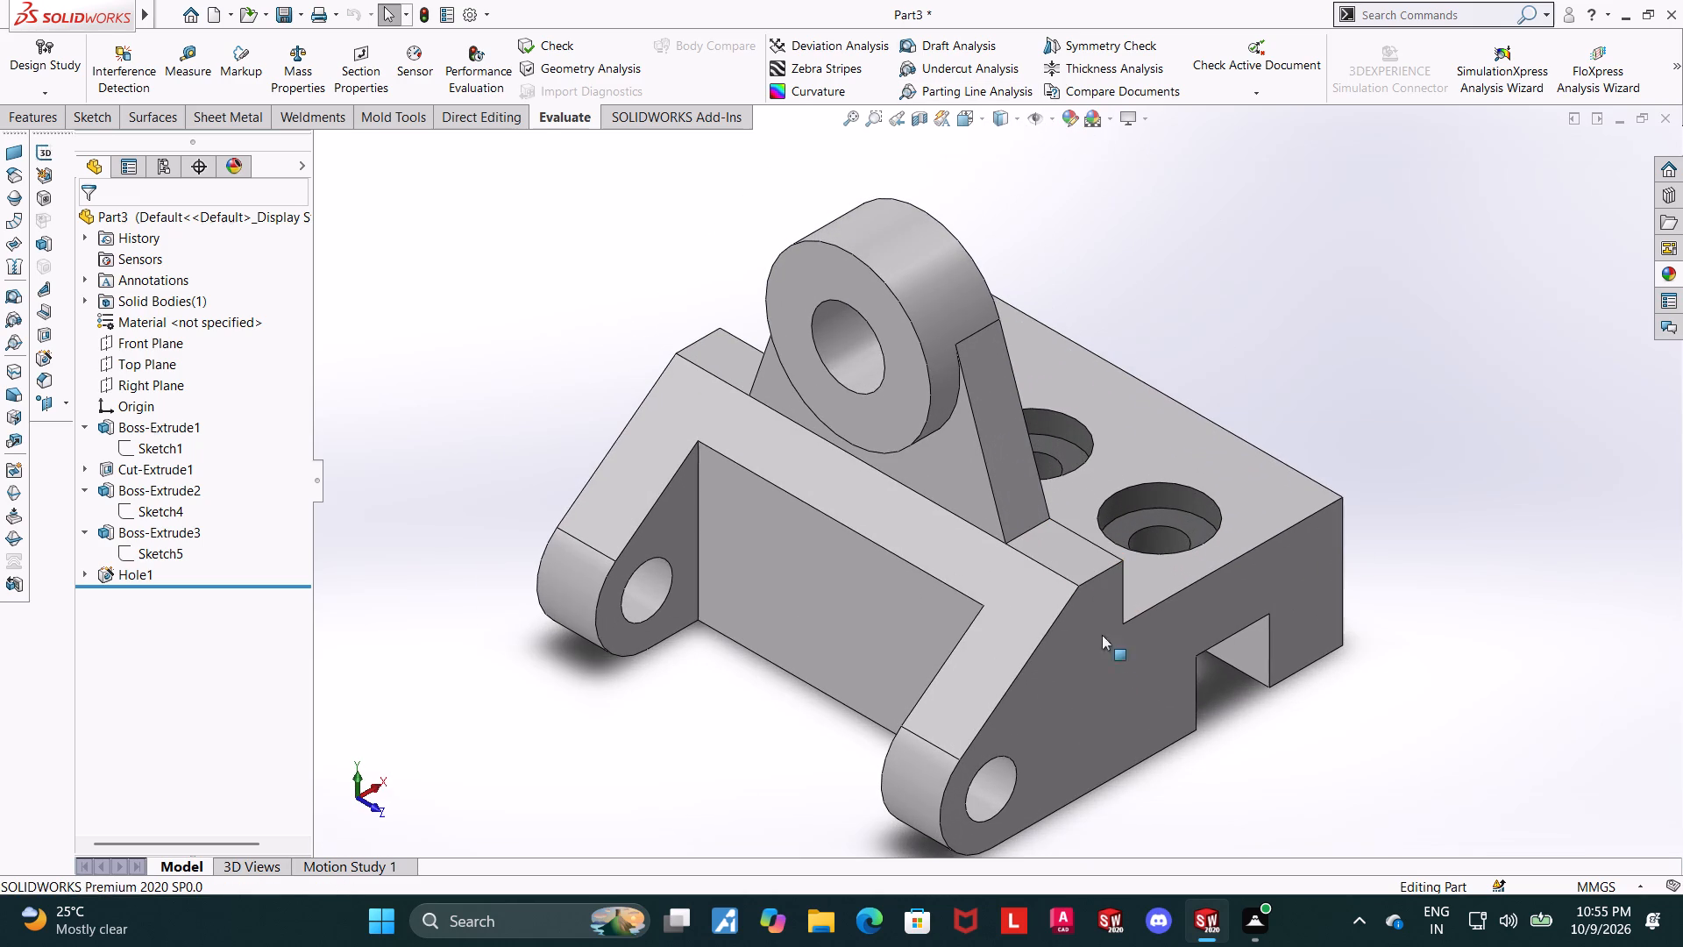
scroll(1217, 793, up, 1)
scroll(1012, 701, down, 1)
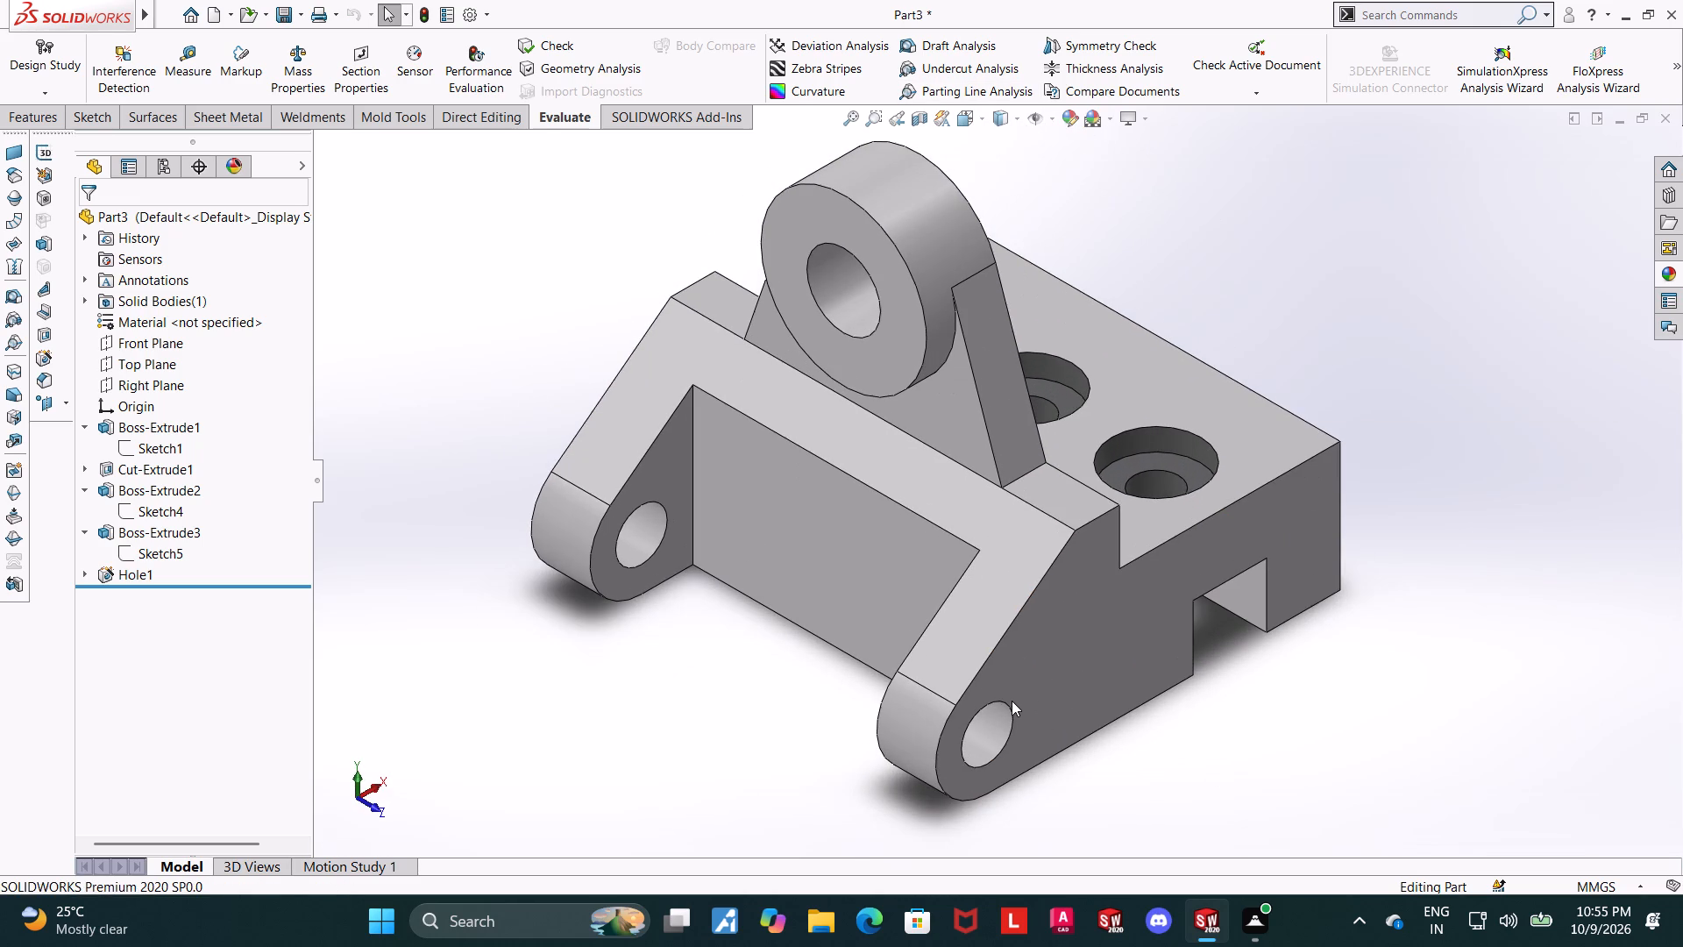
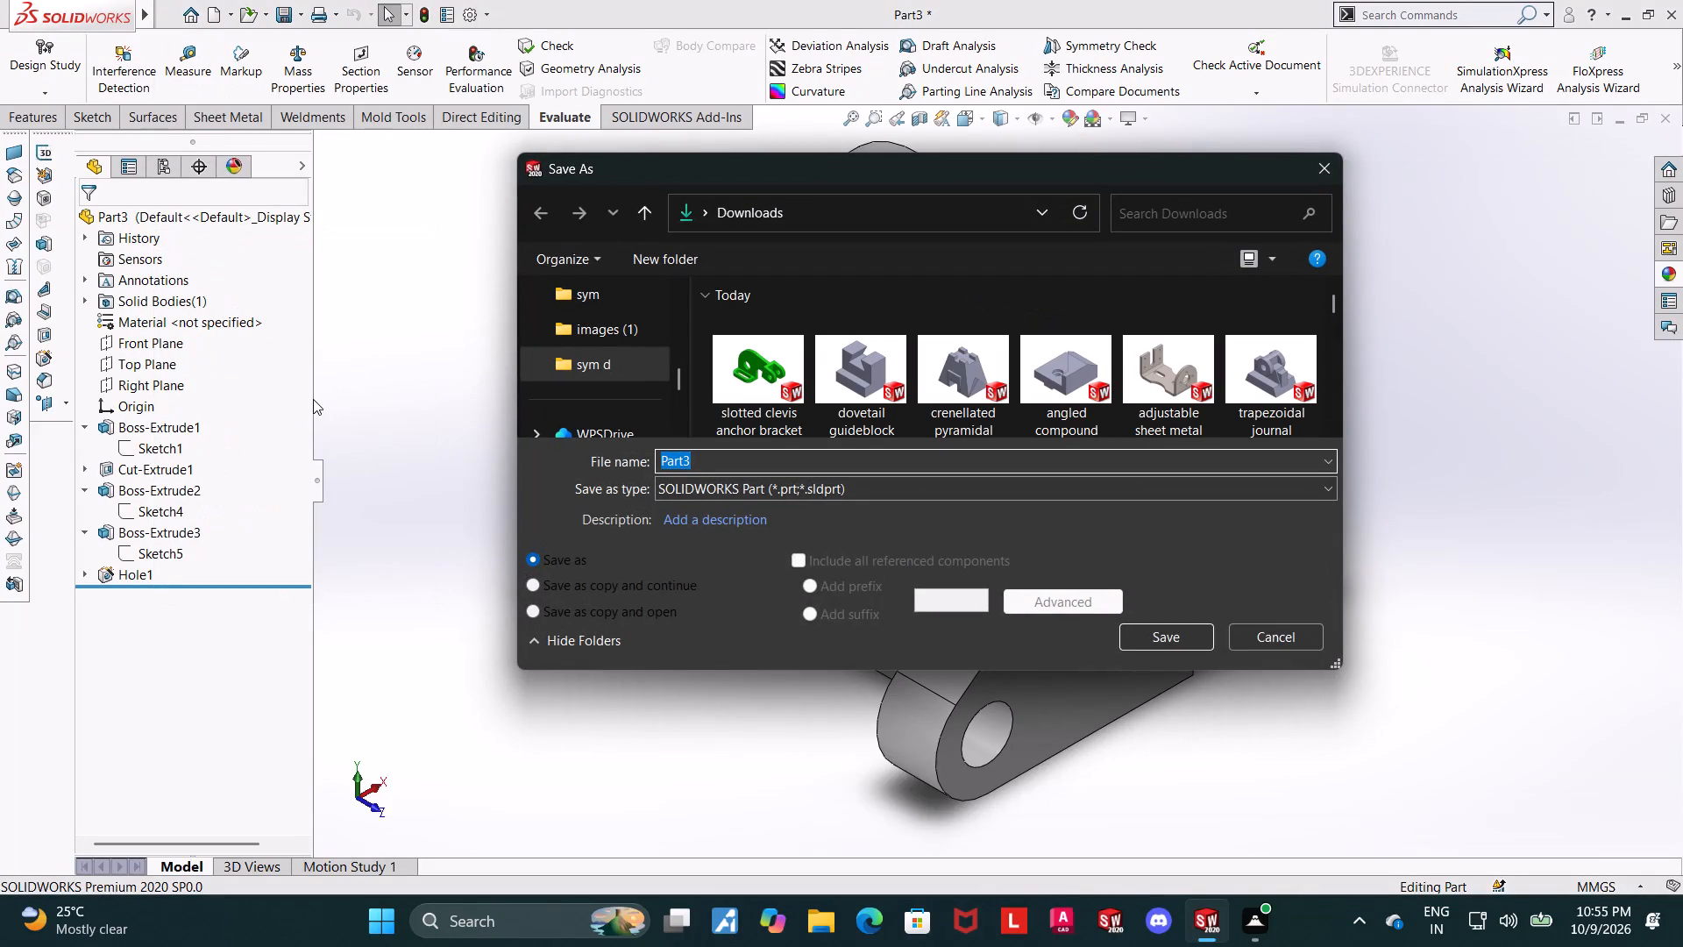
Save the part in the Downloads folder as a SOLIDWORKS Part named "pivot guide mount".
text(pivot guide mount)
key(space)
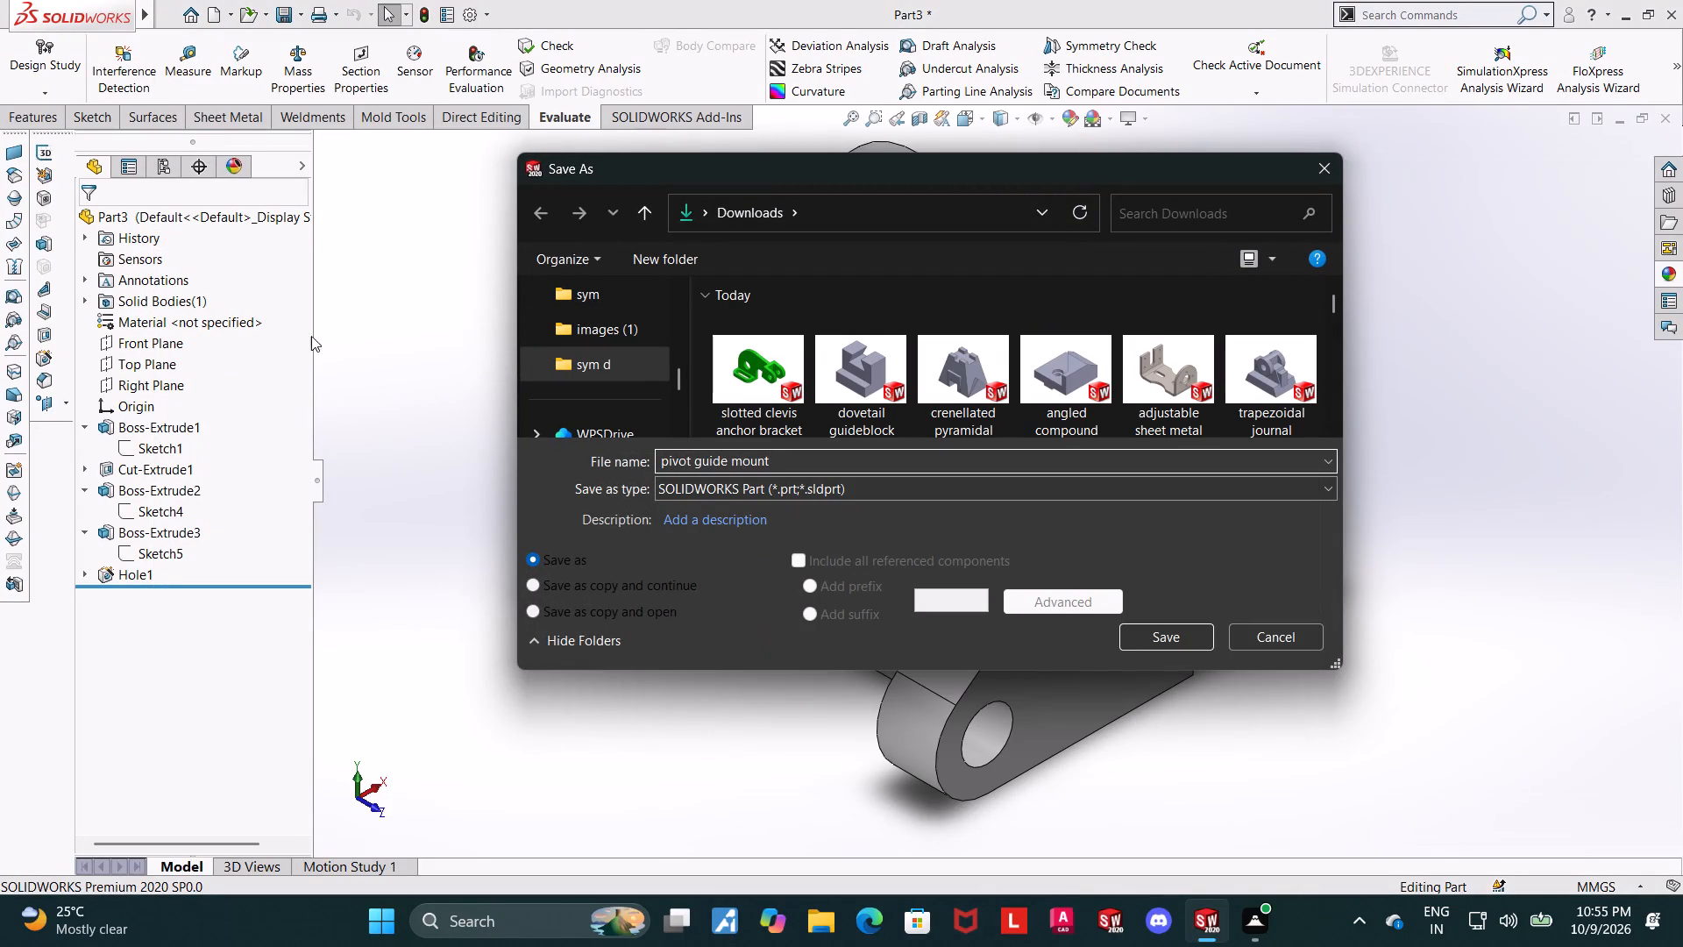
click(1156, 633)
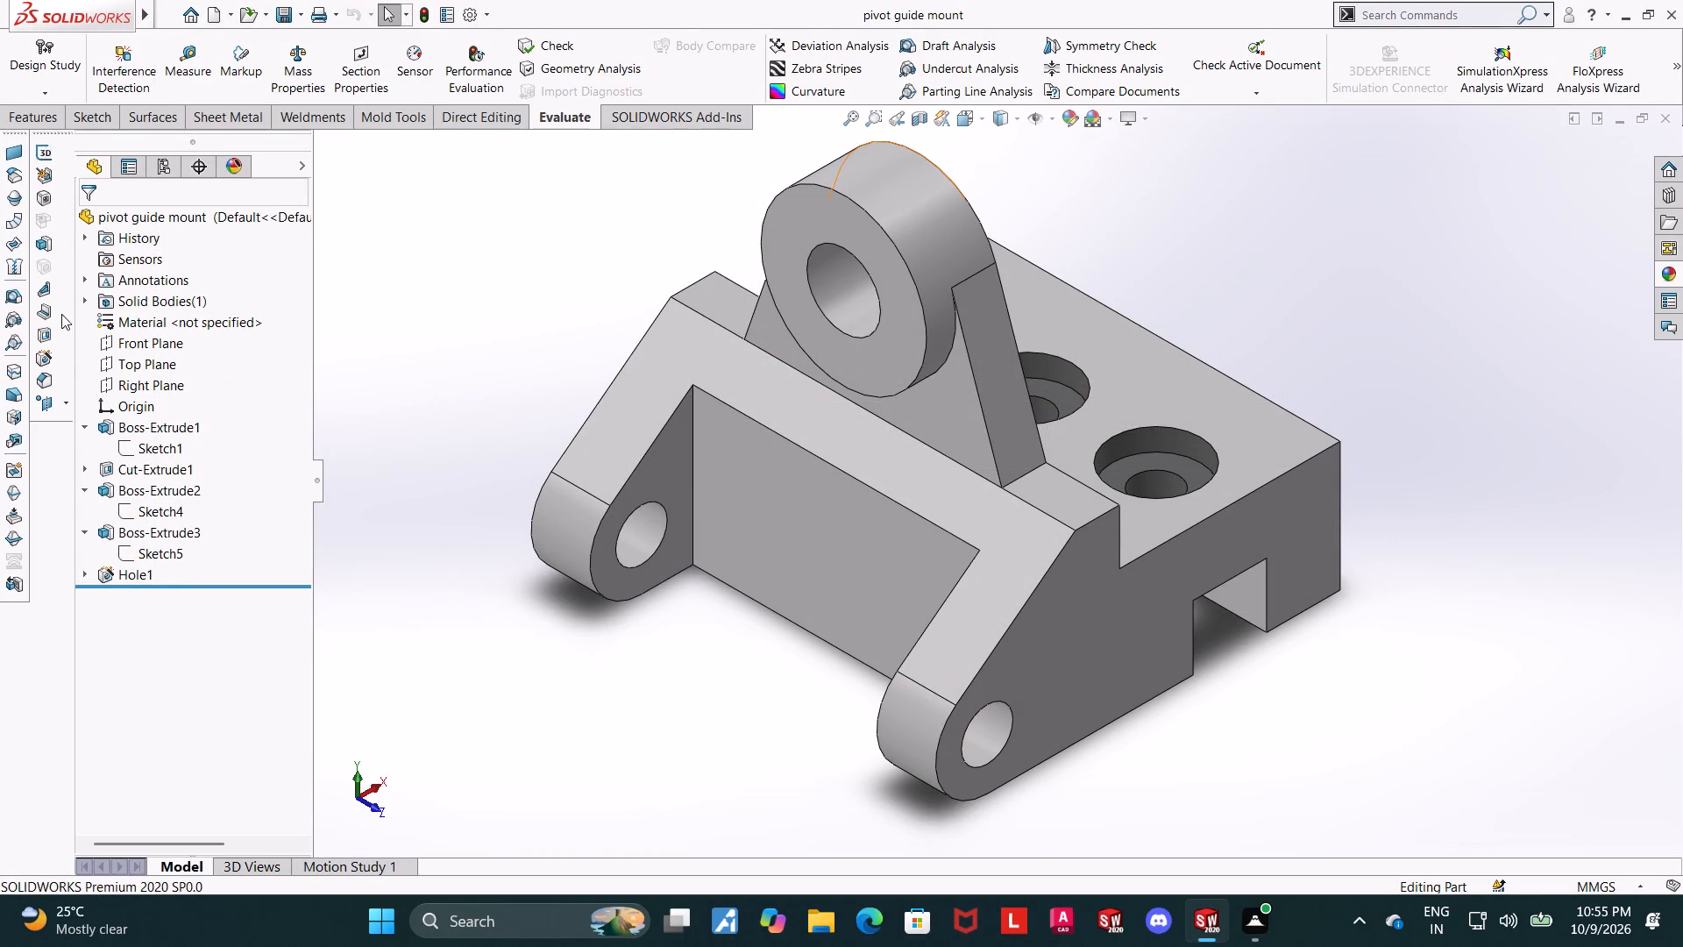
Save a copy of the model in Downloads as an Adobe PDF, keeping the name "pivot guide mount".
click(219, 232)
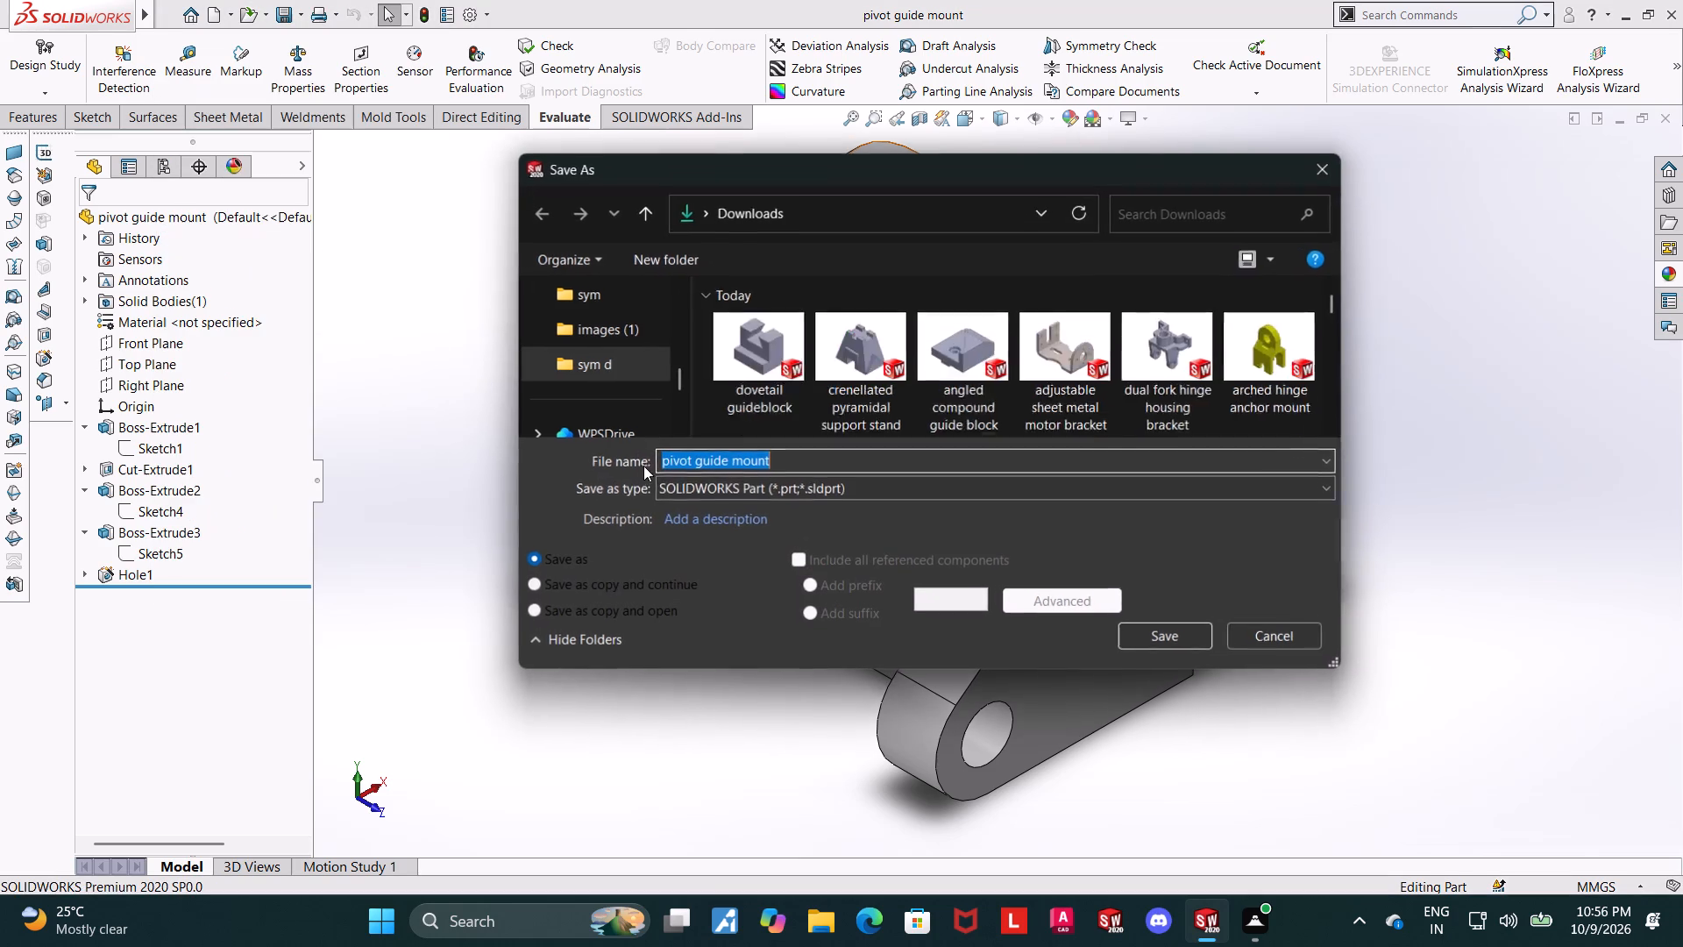
click(675, 483)
click(881, 126)
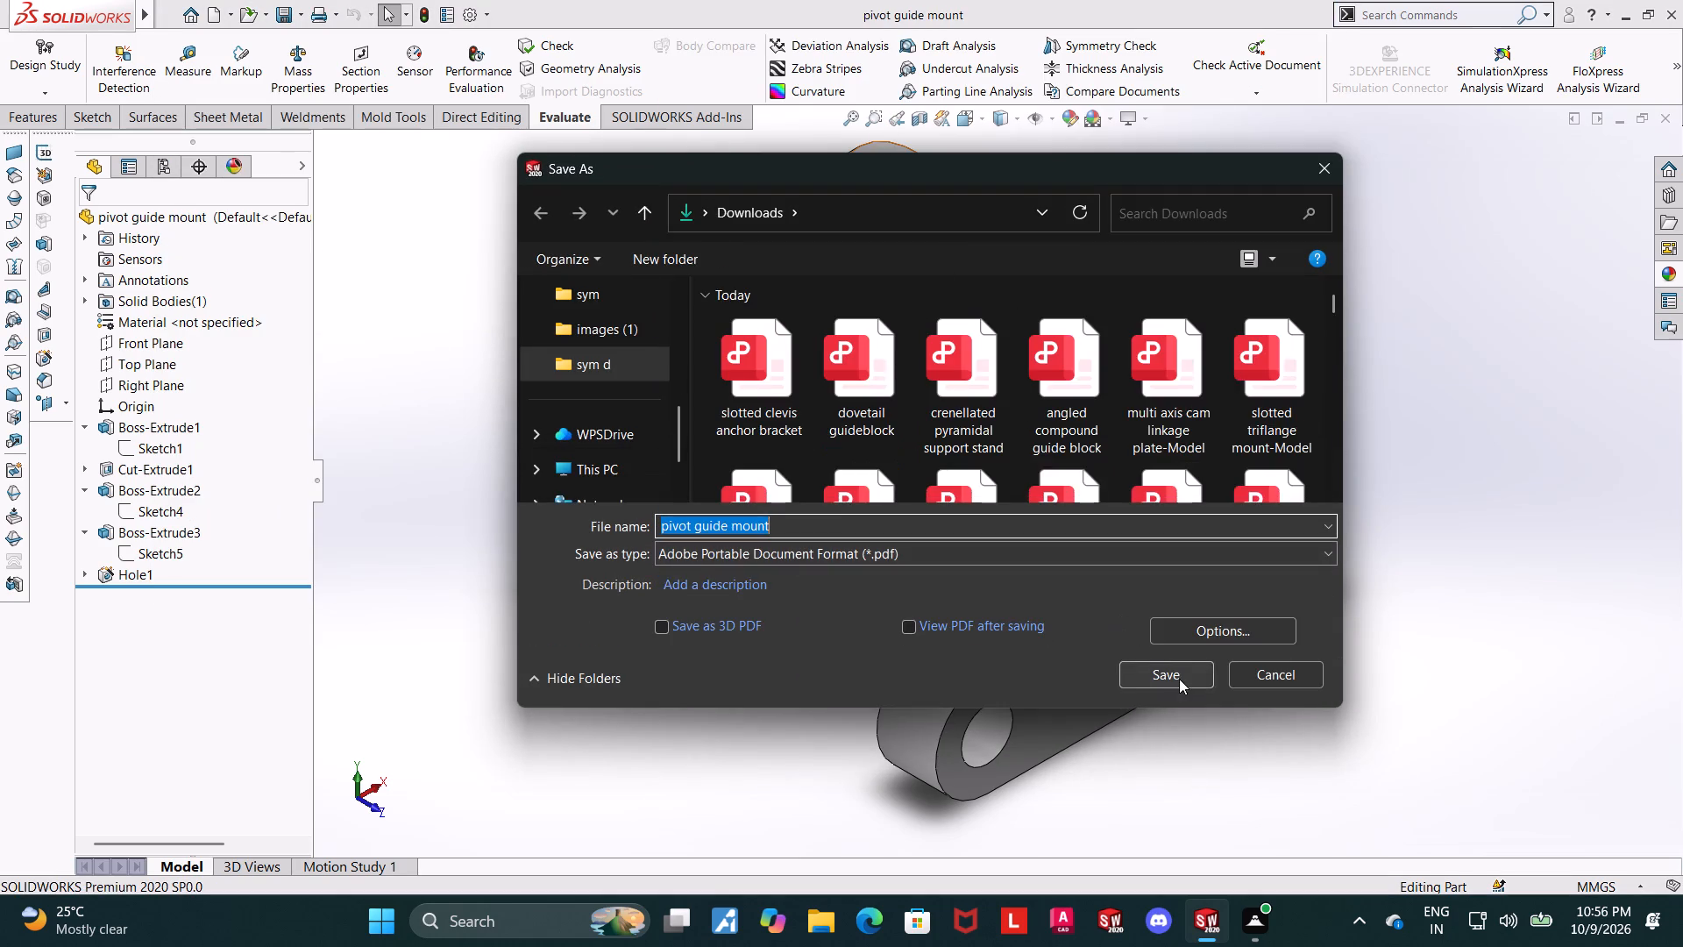
click(1179, 679)
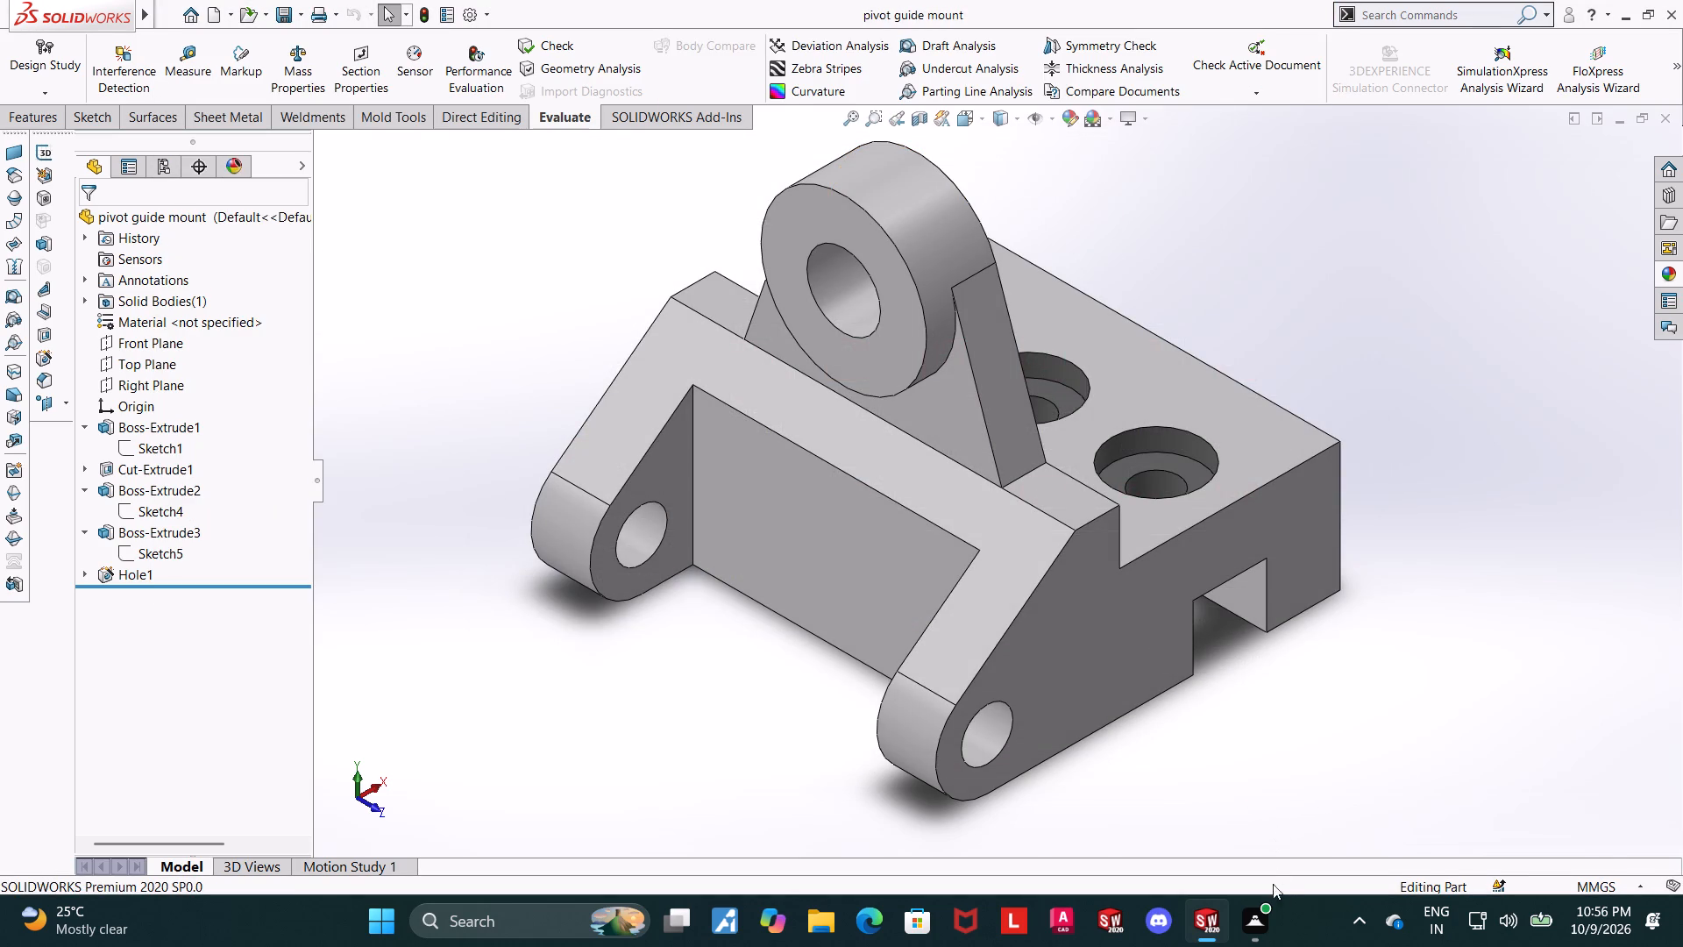